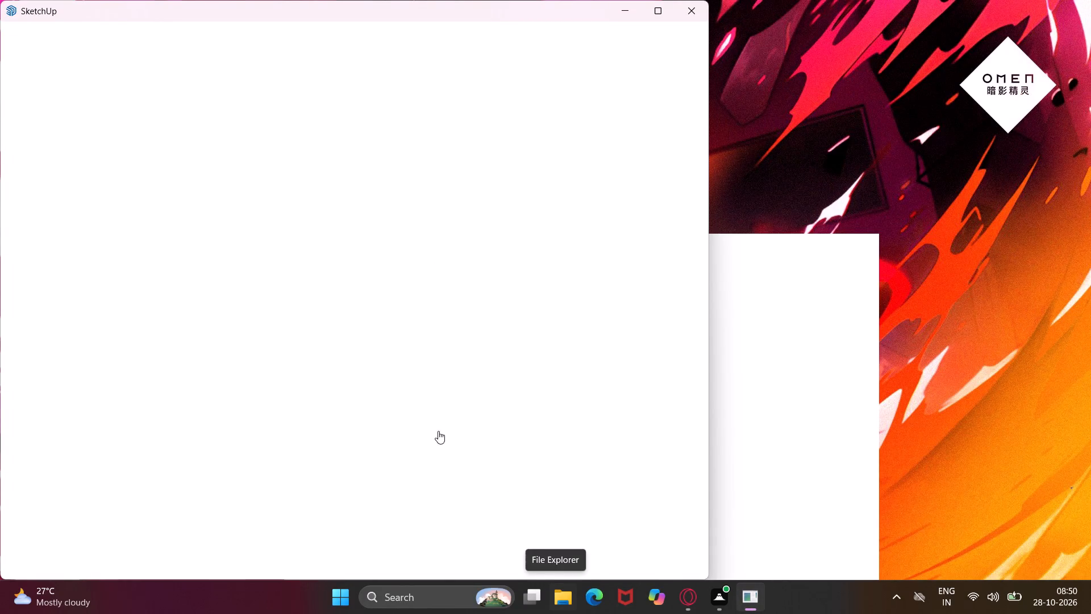
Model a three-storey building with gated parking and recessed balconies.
Open a File Explorer window.
left_click(564, 595)
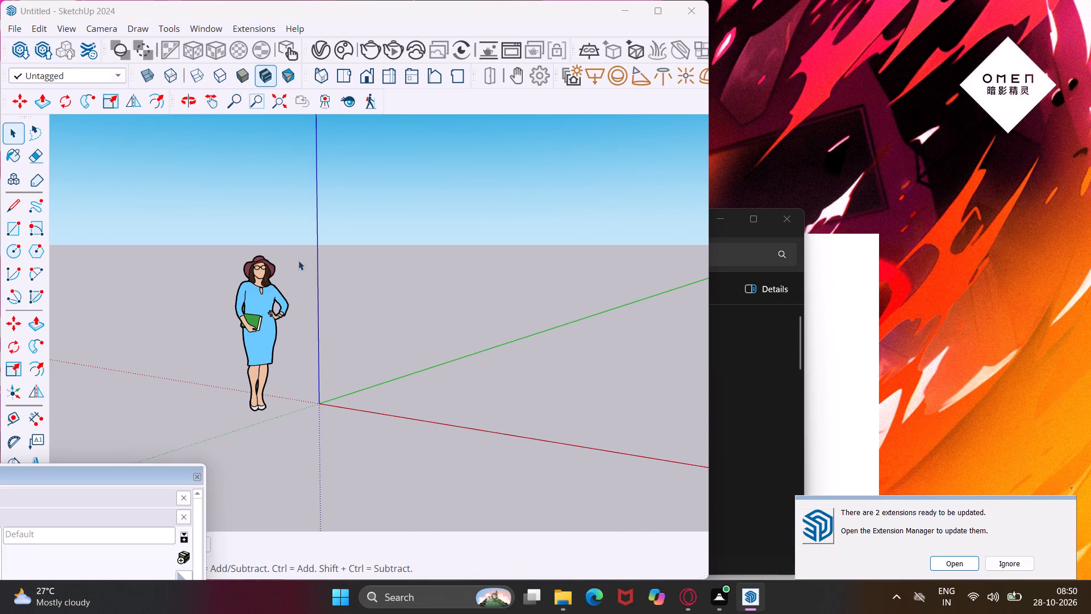
Delete the default human figure from the new model.
left_click_drag(298, 260, 172, 428)
key("Delete")
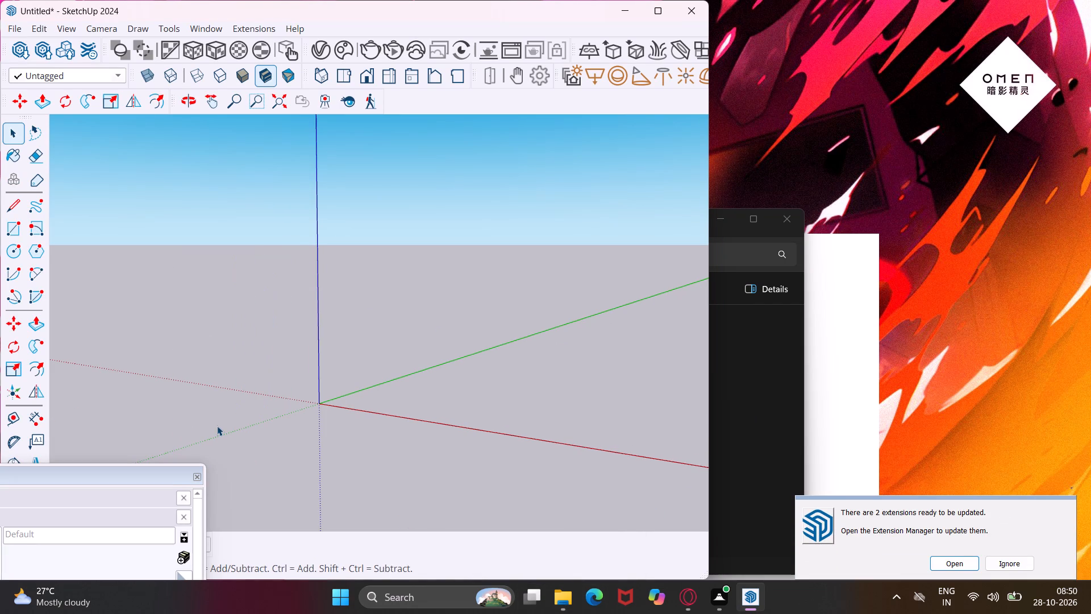
Draw a 30' by 30' rectangle on the ground plane near the origin, alongside the red axis.
left_click(14, 238)
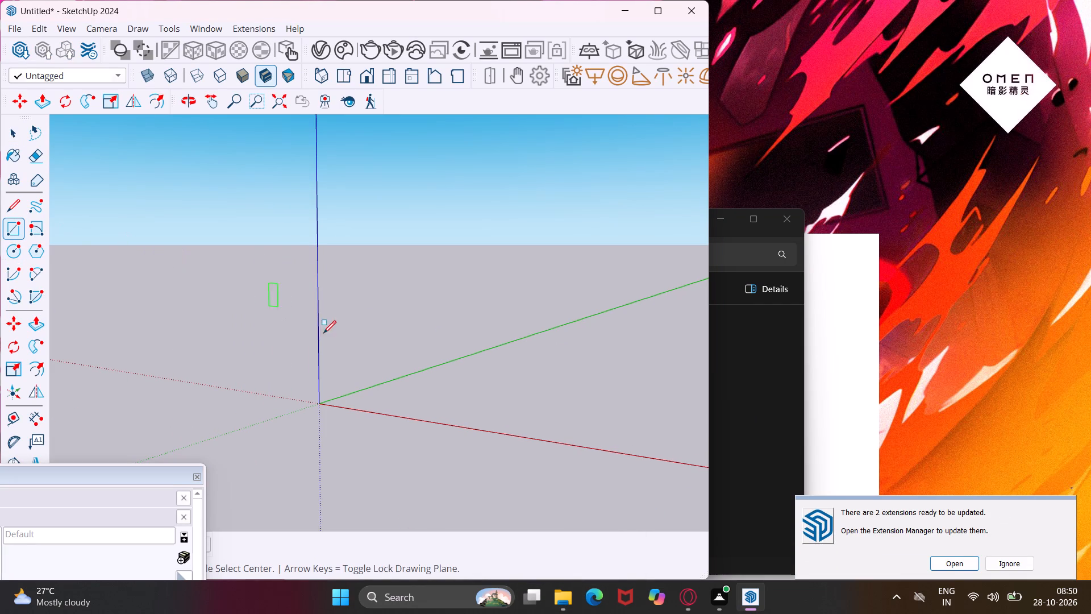
middle_click_drag(349, 359, 326, 387)
scroll(326, 387, "up", 1)
scroll(303, 327, "down", 9)
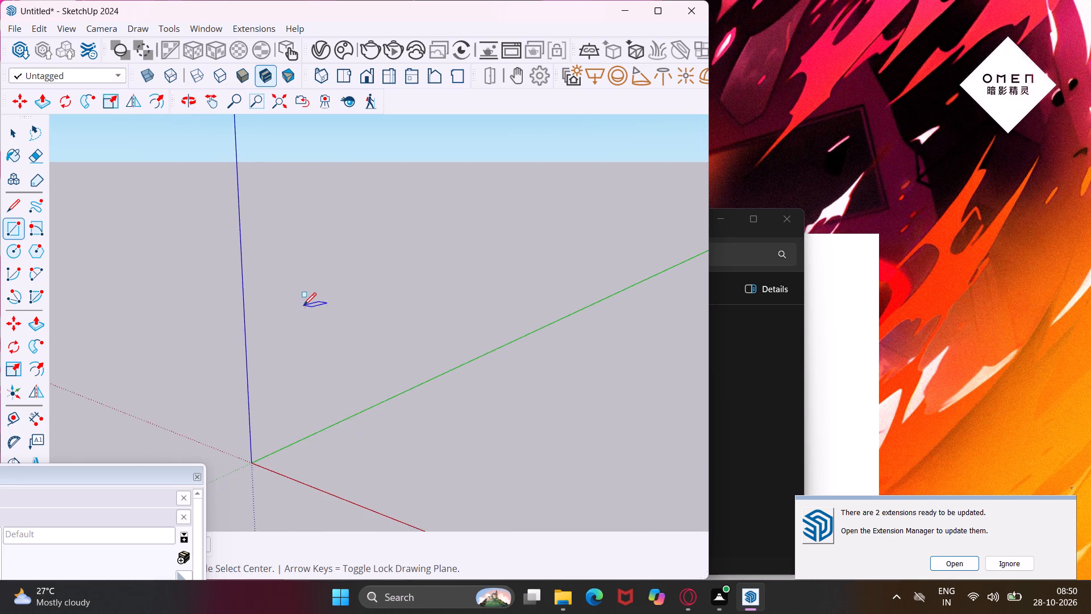
scroll(303, 305, "down", 3)
middle_click_drag(339, 455, 339, 476)
left_click(316, 428)
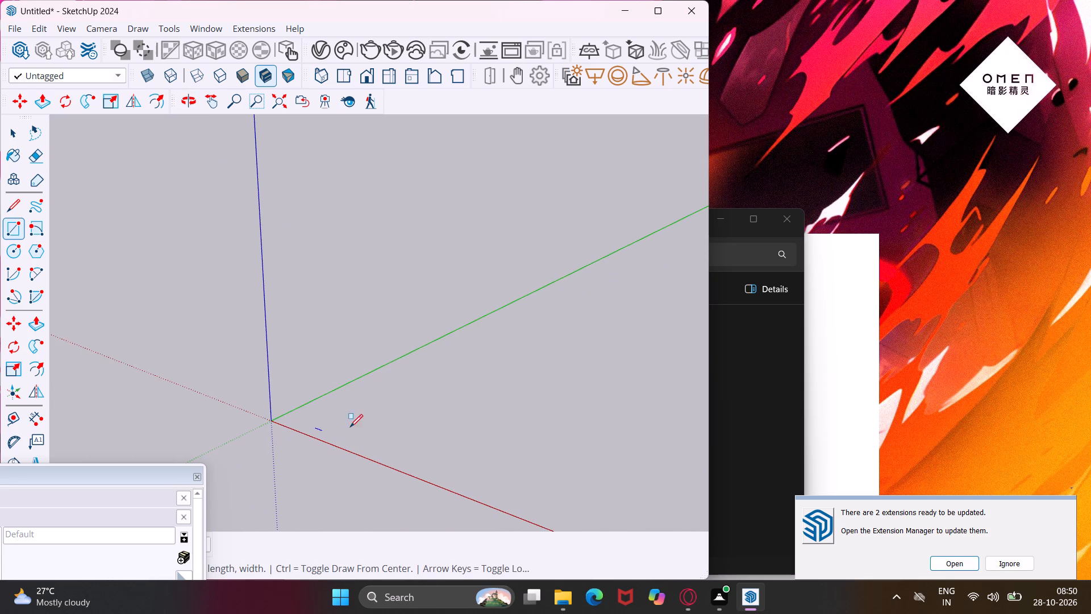
left_click(607, 401)
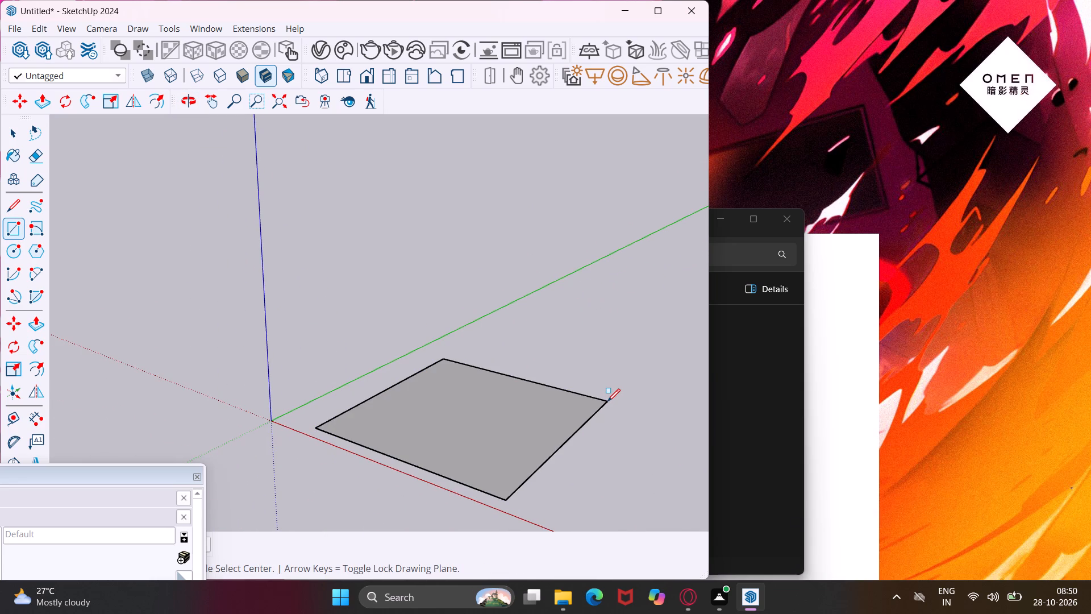
type("30'")
type(",30'")
key("Return")
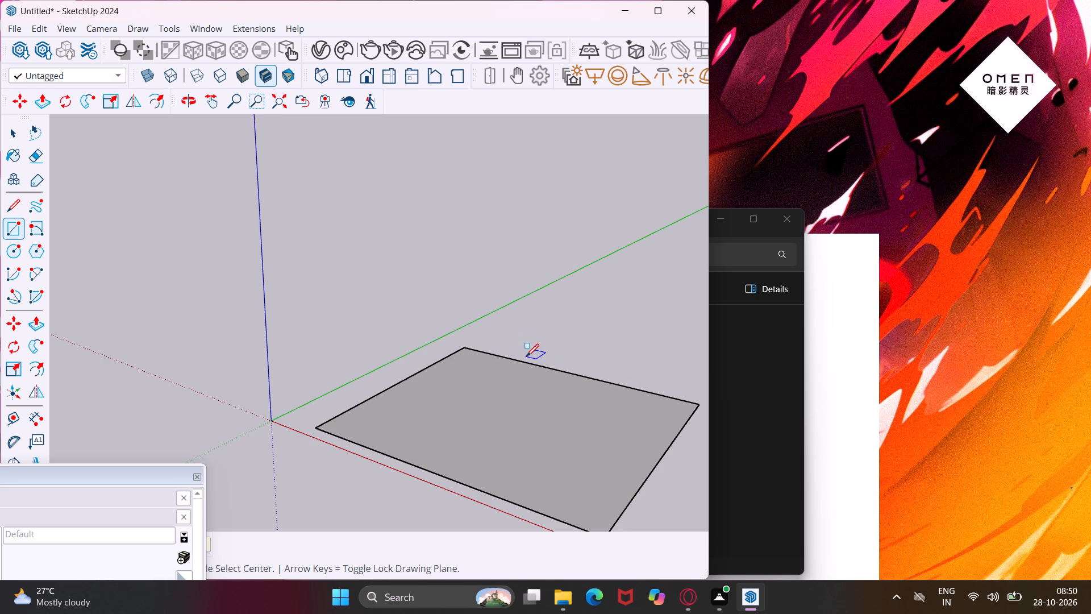
key("Escape")
key("space")
Switch to File Explorer and open the modern house facade image from the elevation folder in Downloads.
left_click(774, 393)
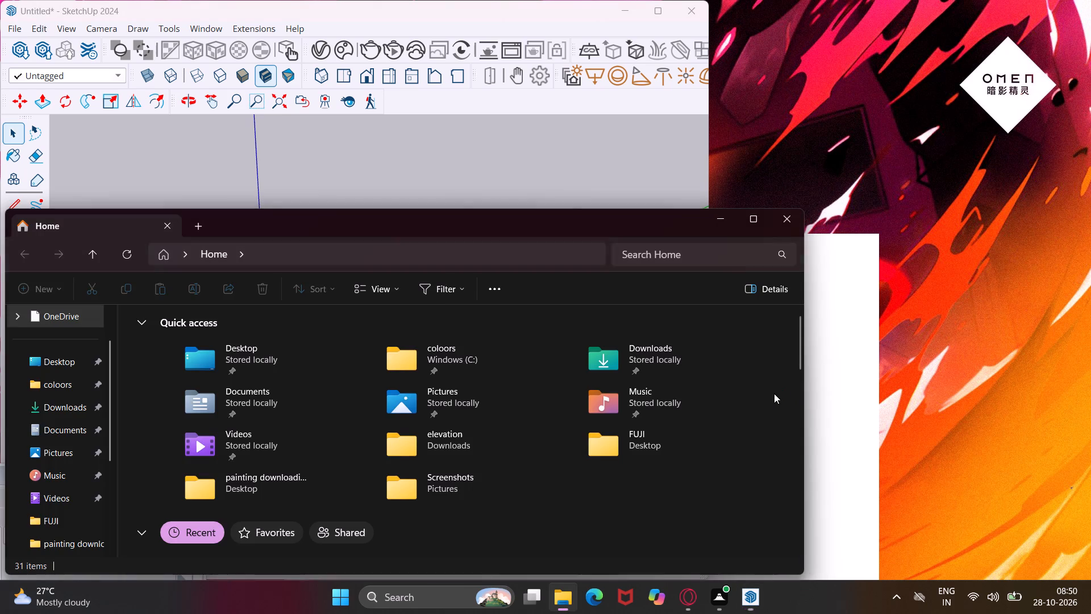
left_click(32, 410)
double_click(180, 363)
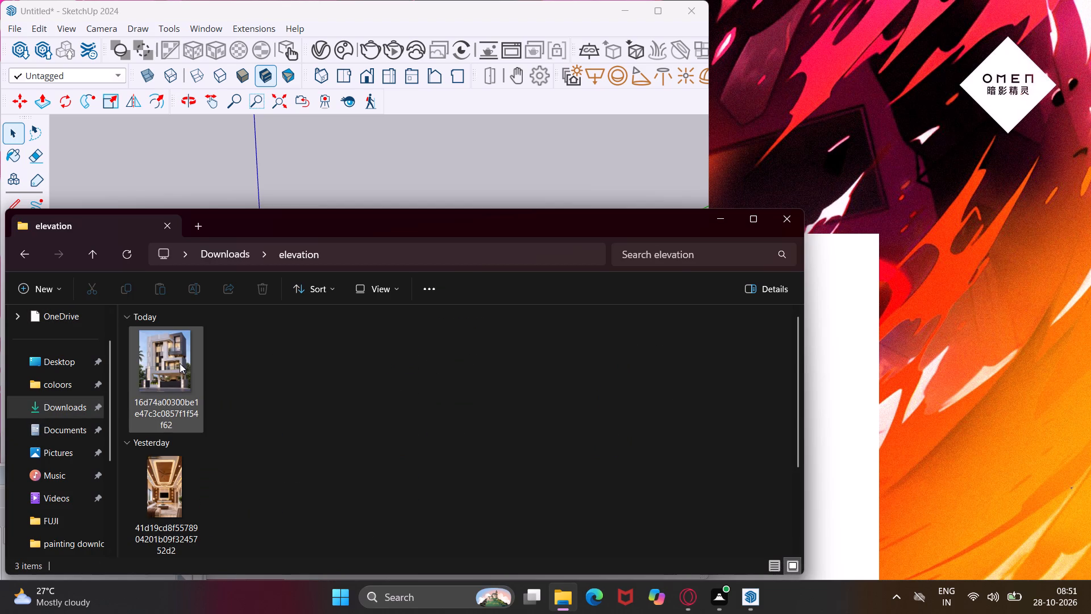
double_click(180, 357)
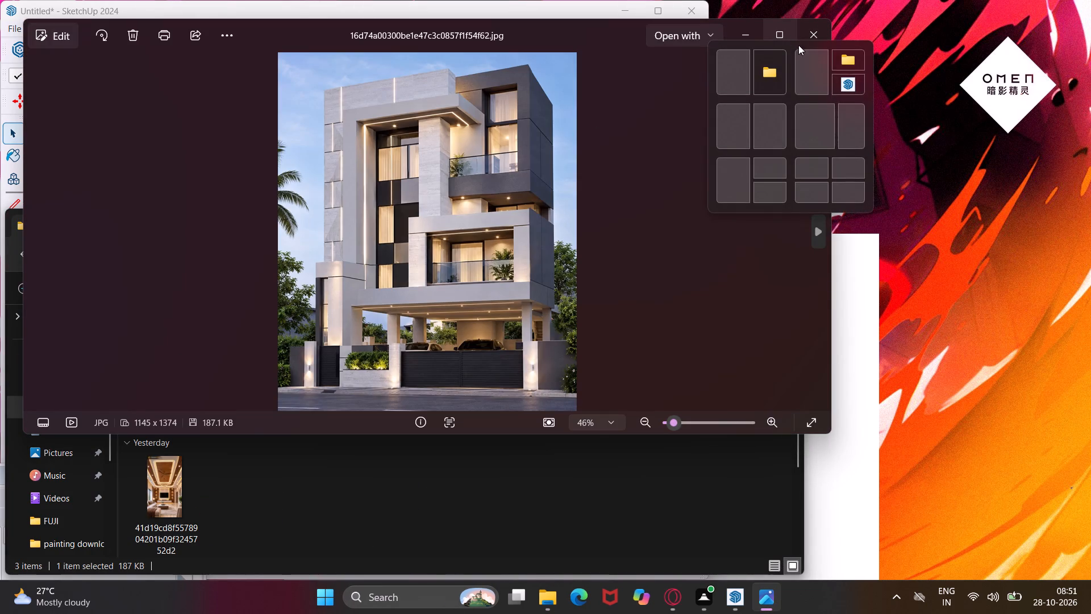
Arrange the facade image and the SketchUp window side by side, with the image on the right.
left_click(856, 116)
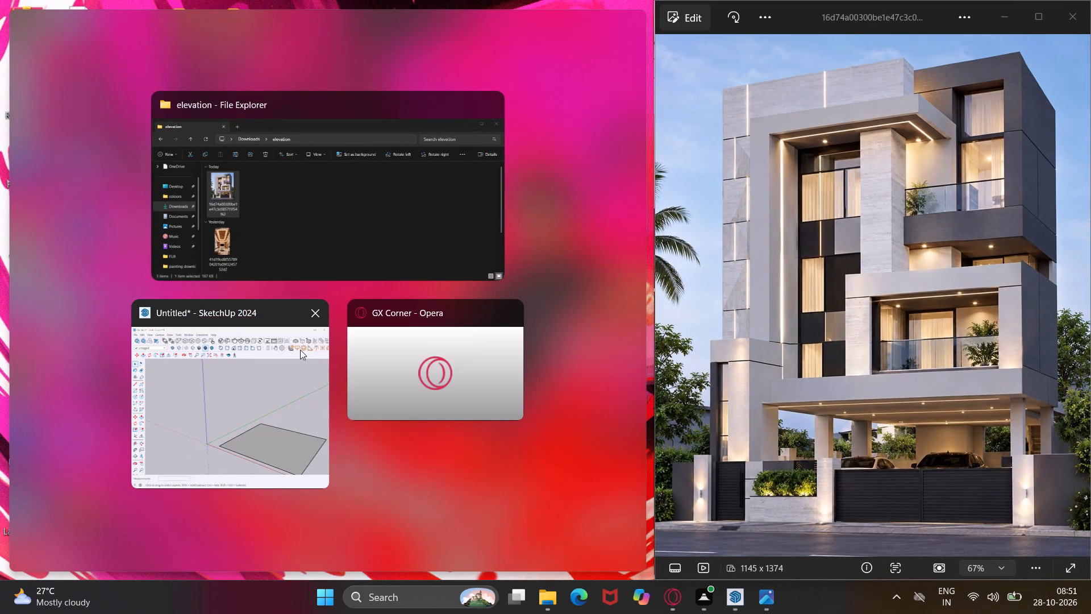
left_click(260, 399)
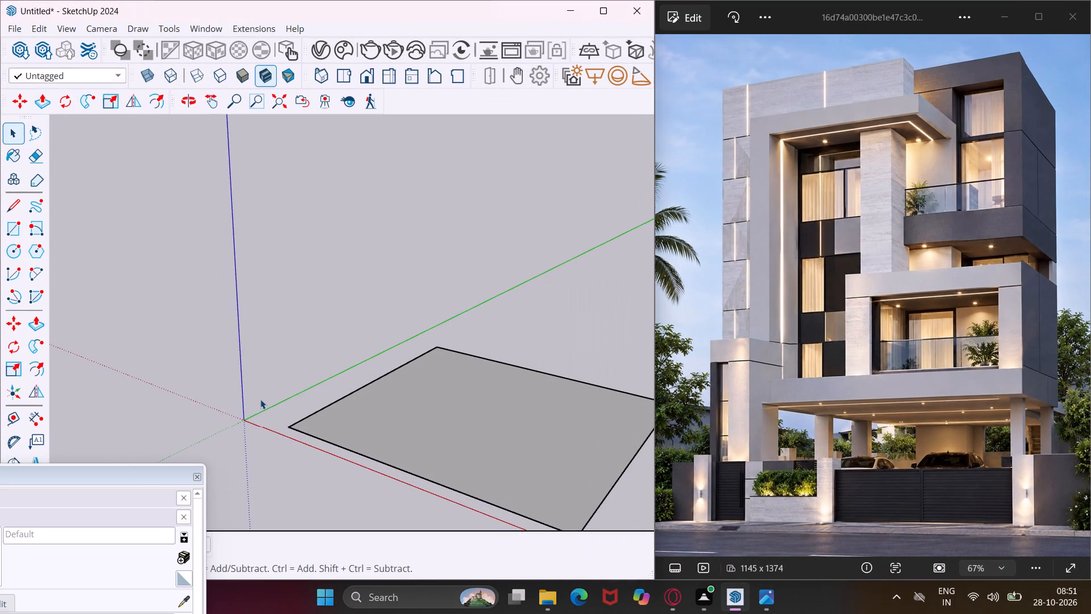
Place a guide line 4' inside the square's edge nearest the green axis, using the Tape Measure.
middle_click_drag(441, 322, 413, 335)
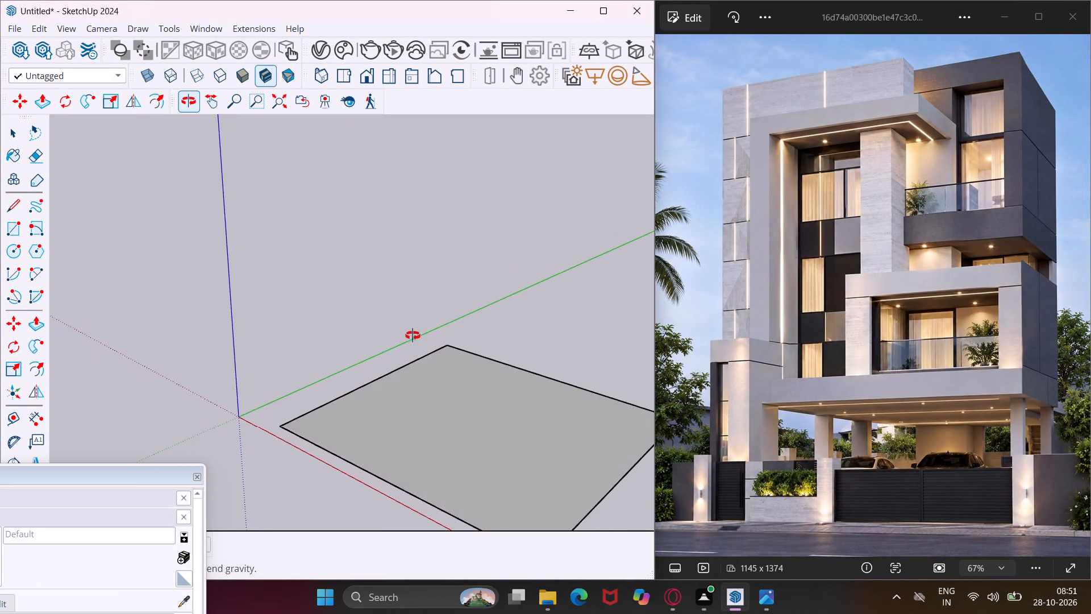
middle_click_drag(413, 335, 382, 370)
scroll(342, 272, "up", 1)
scroll(341, 267, "down", 4)
scroll(344, 203, "down", 4)
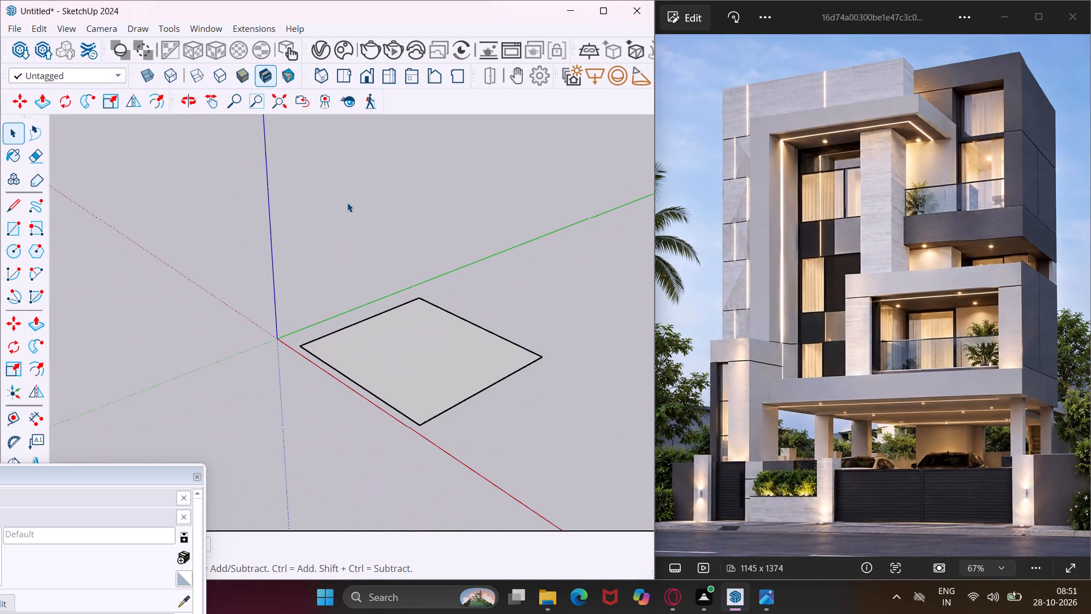
scroll(419, 355, "up", 1)
middle_click_drag(419, 355, 428, 387)
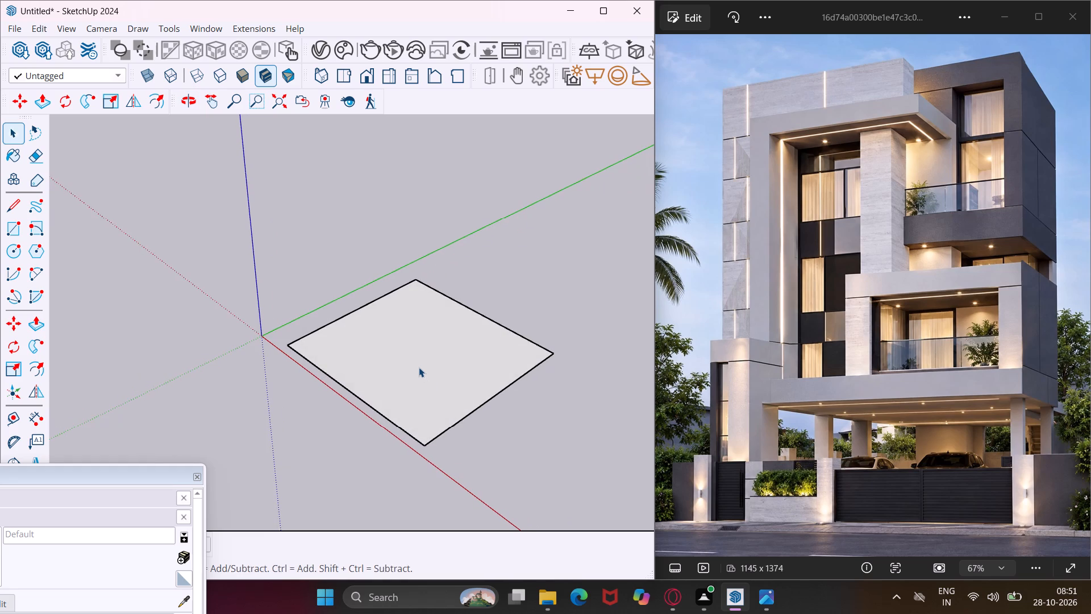
scroll(419, 367, "up", 4)
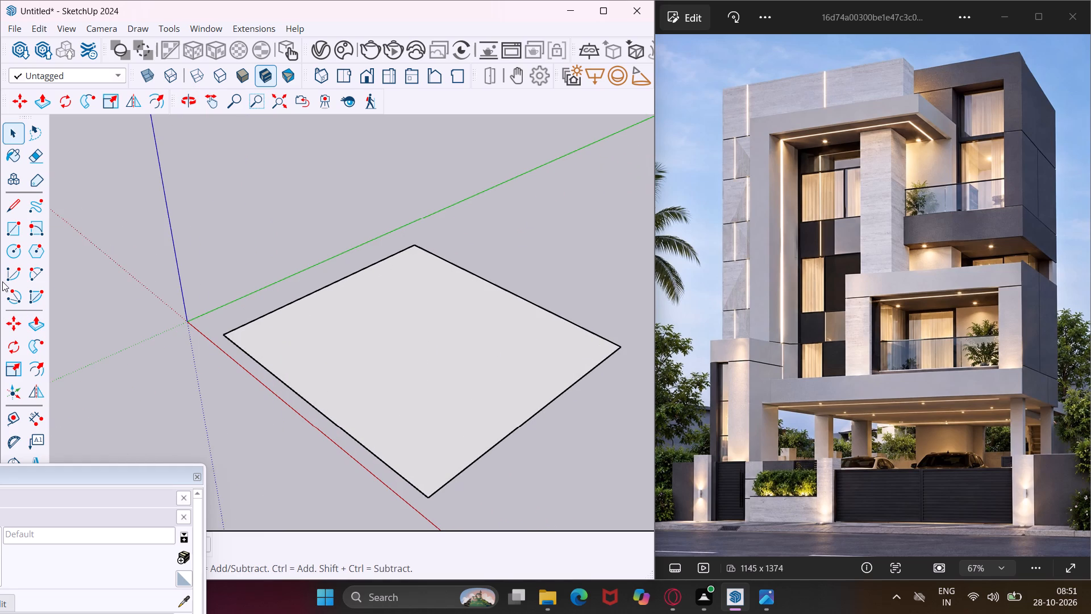
left_click(18, 412)
scroll(313, 309, "up", 4)
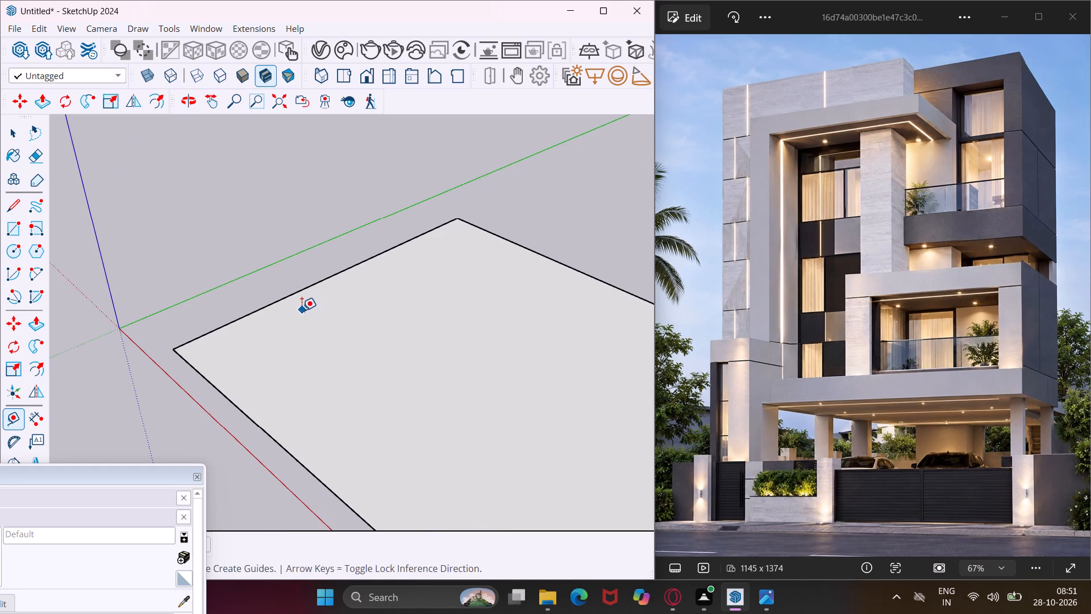
left_click(263, 305)
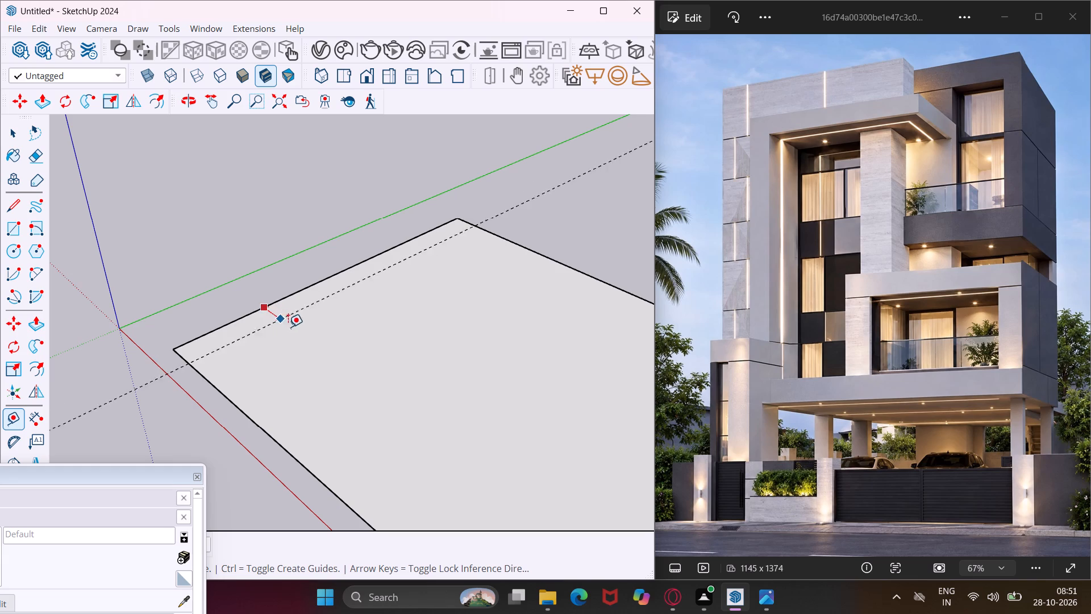
scroll(296, 332, "down", 3)
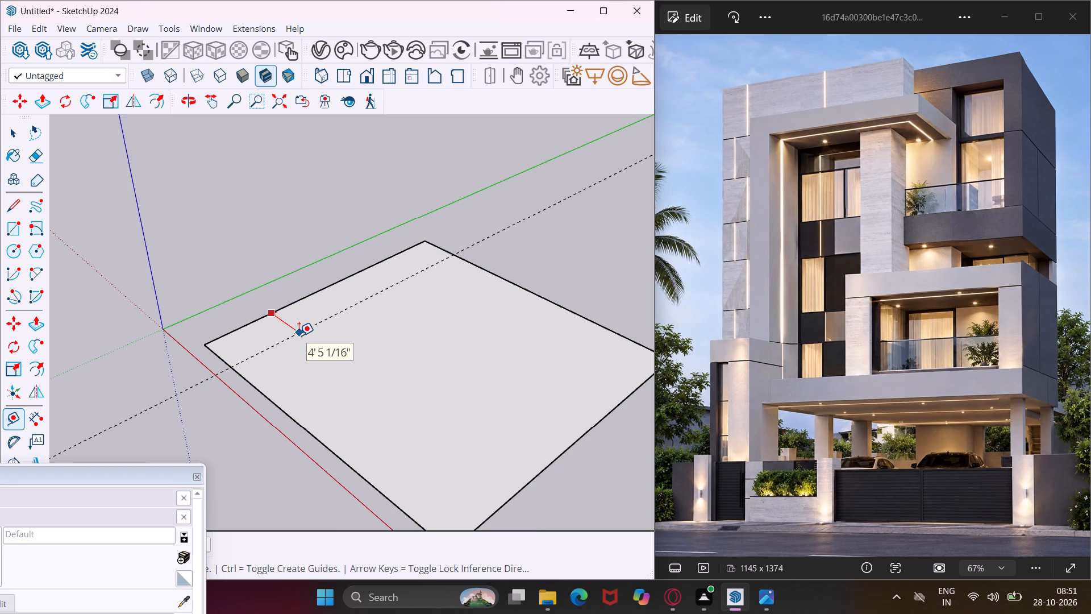
type("4'")
key("Return")
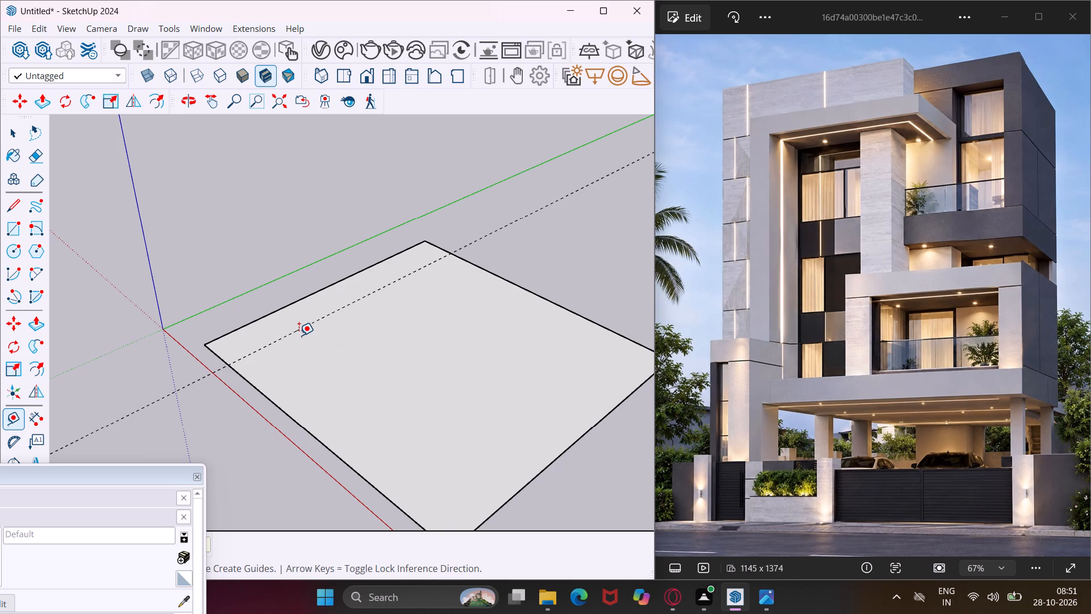
middle_click_drag(299, 335, 369, 334)
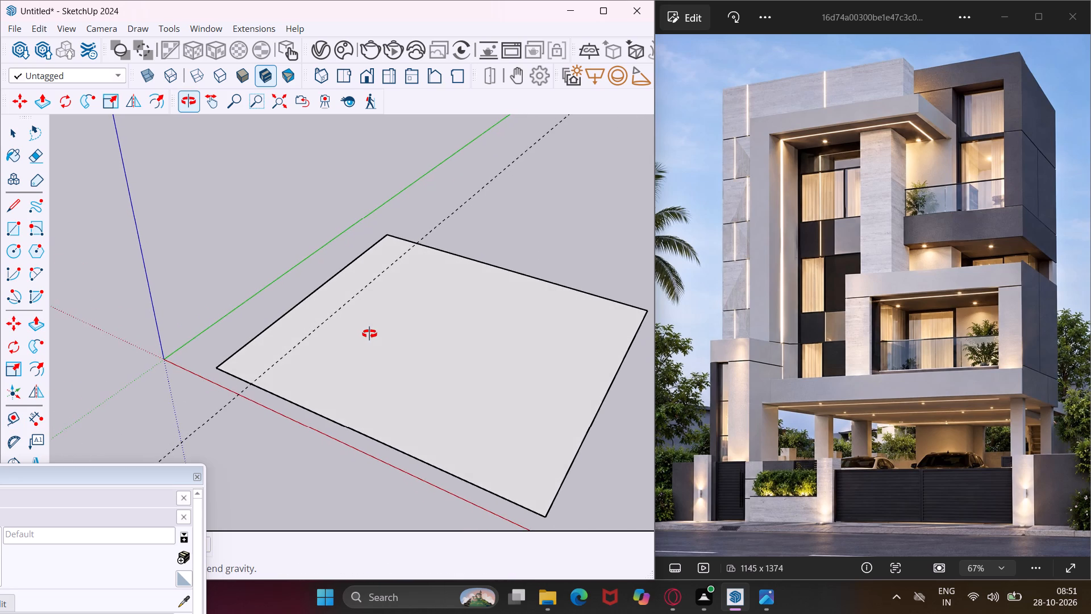
middle_click_drag(369, 334, 376, 298)
key("Escape")
key("space")
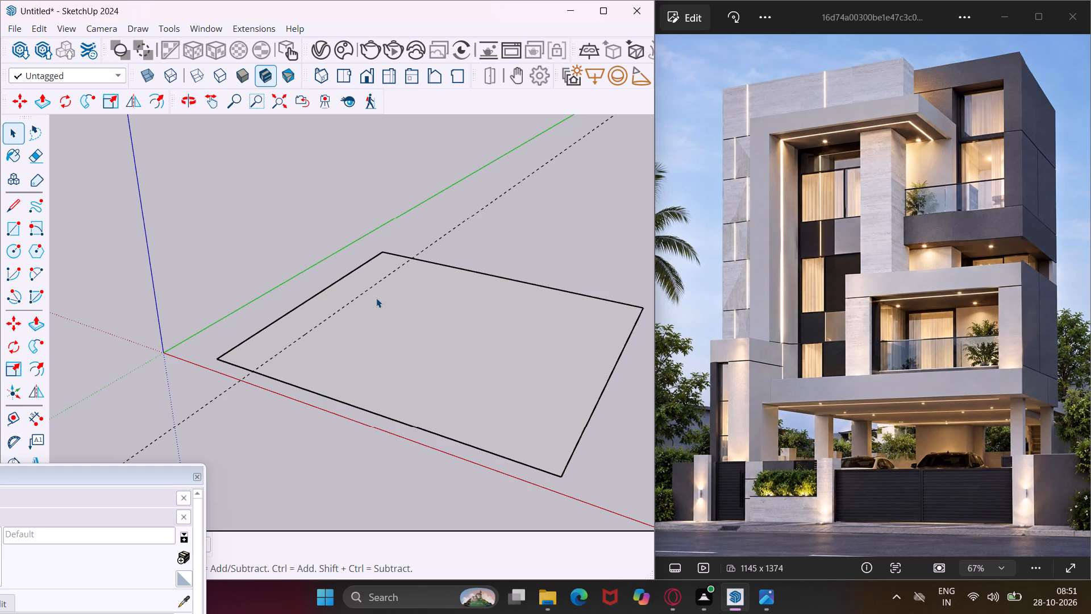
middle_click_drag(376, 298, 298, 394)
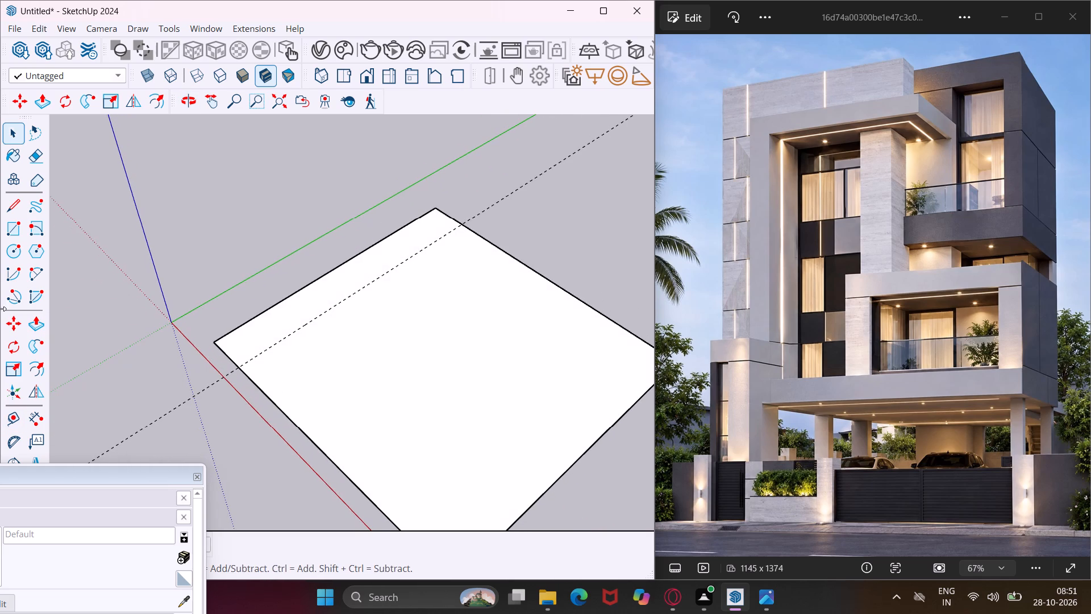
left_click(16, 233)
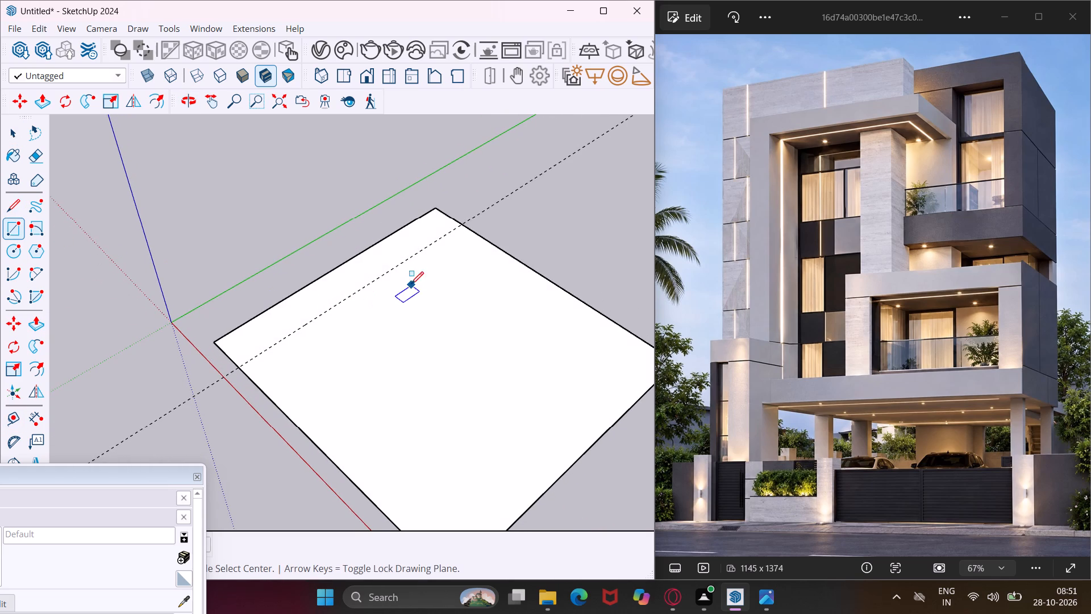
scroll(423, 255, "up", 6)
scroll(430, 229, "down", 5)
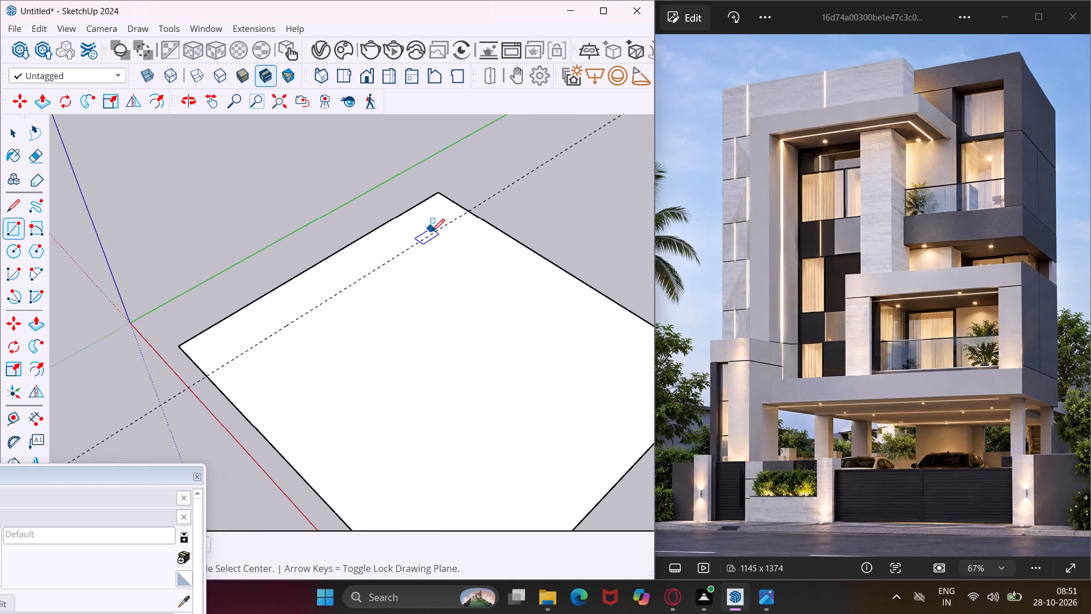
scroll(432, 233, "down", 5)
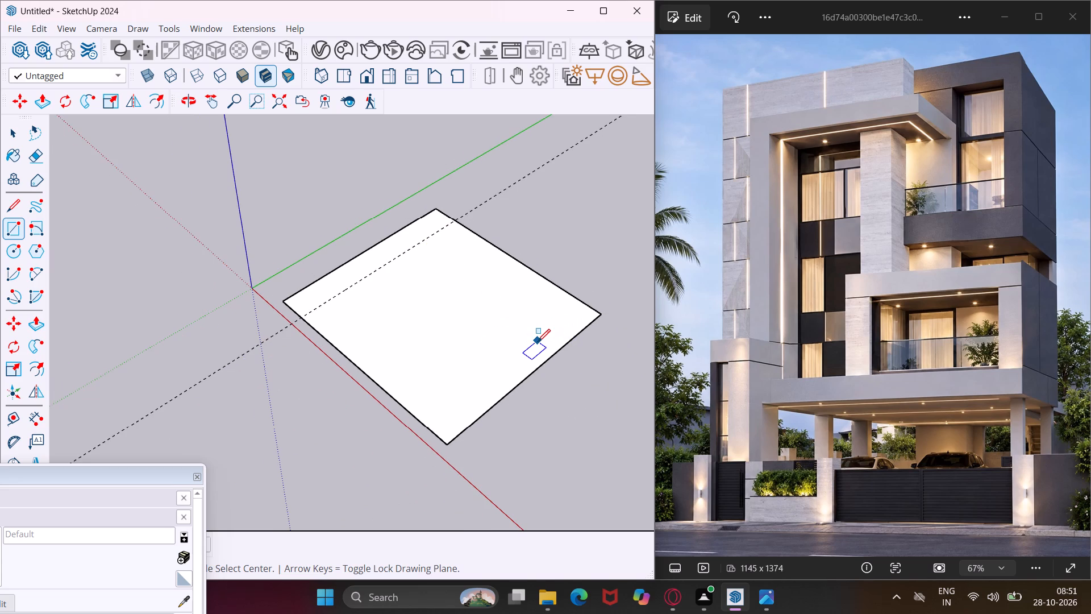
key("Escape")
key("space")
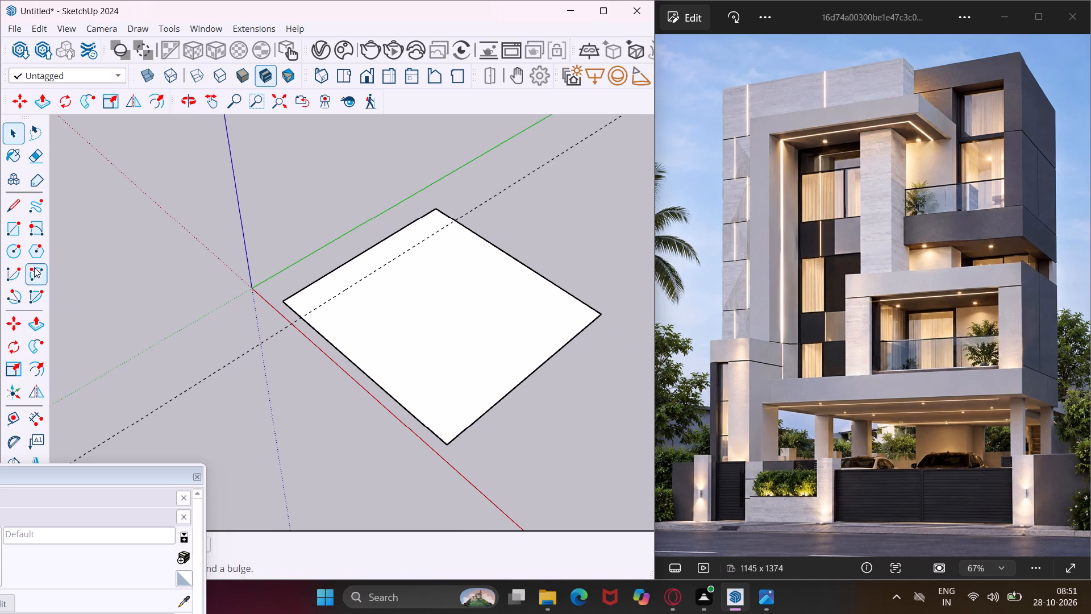
Place a guide line 5' inside the square's opposite edge, the one farthest from the green axis.
left_click(9, 426)
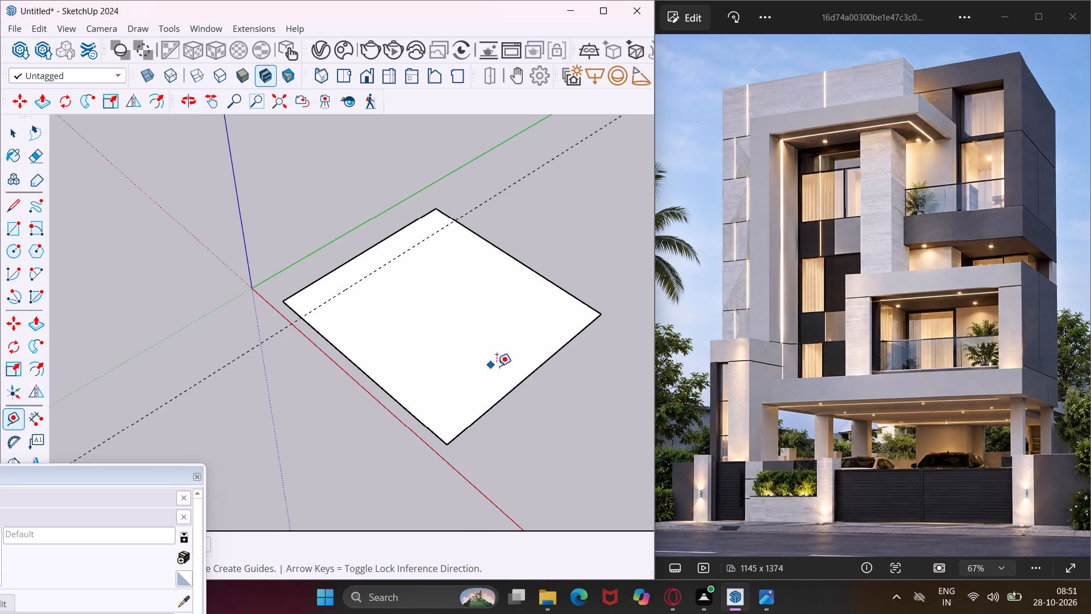
scroll(560, 350, "up", 4)
left_click(560, 350)
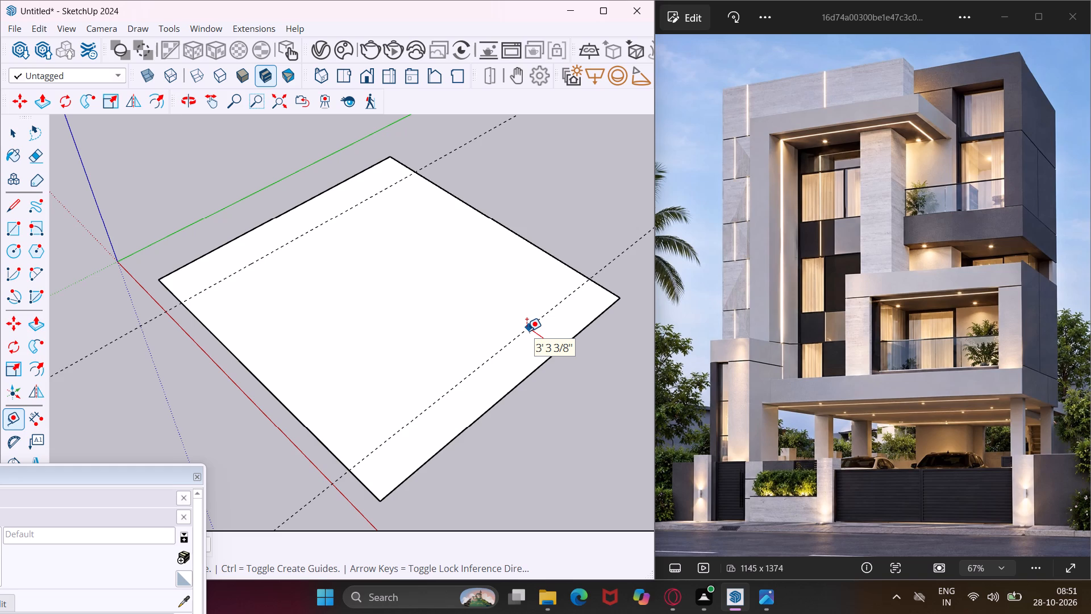
type("5'")
key("Return")
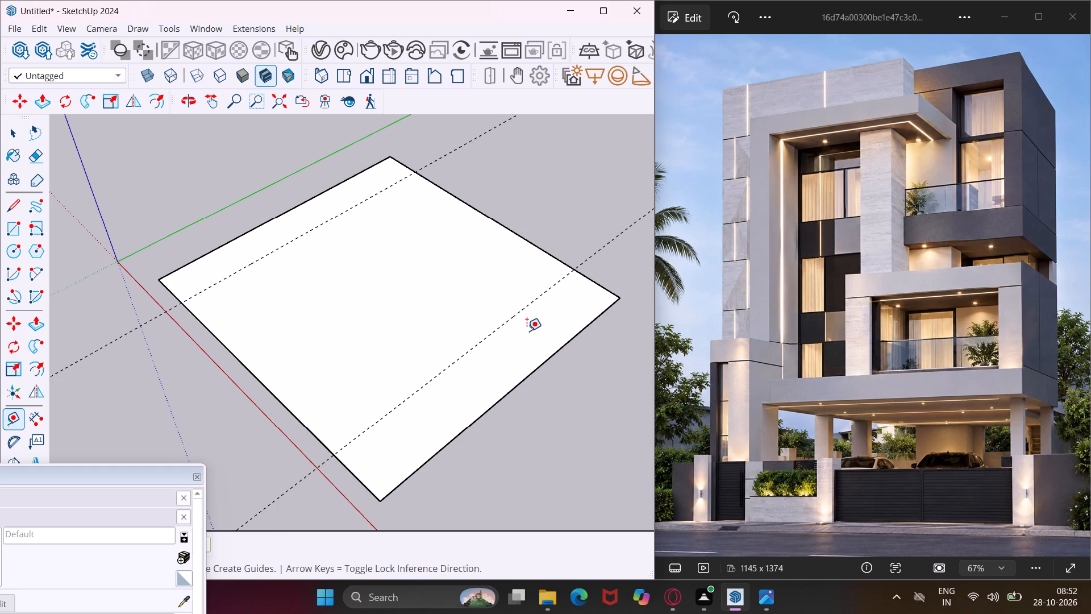
Place a guide line 9" outward from the 5' guide on the side farthest from the green axis.
scroll(522, 330, "up", 3)
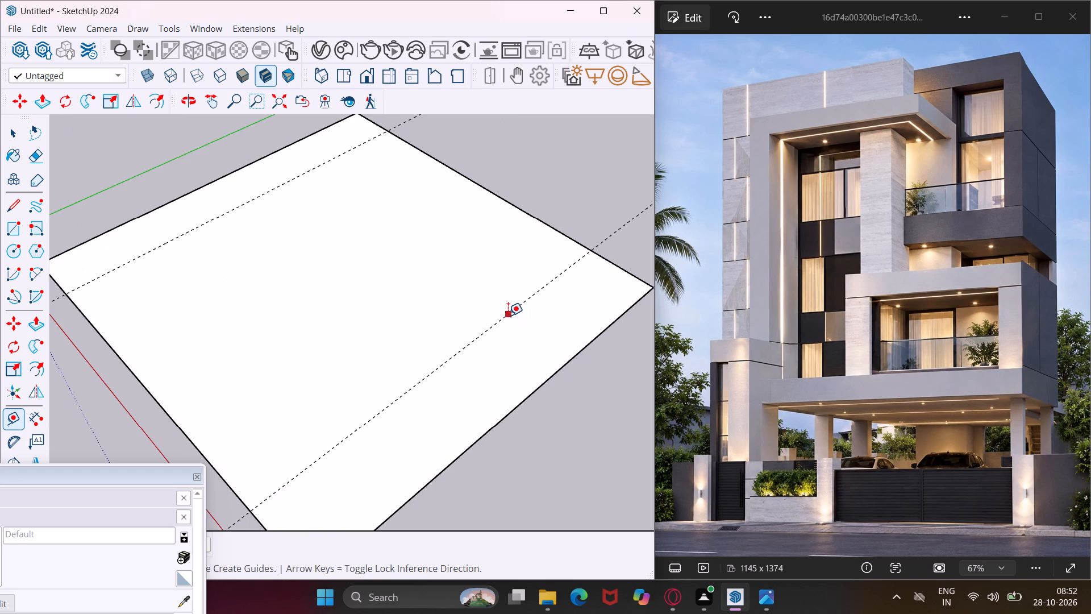
left_click(507, 316)
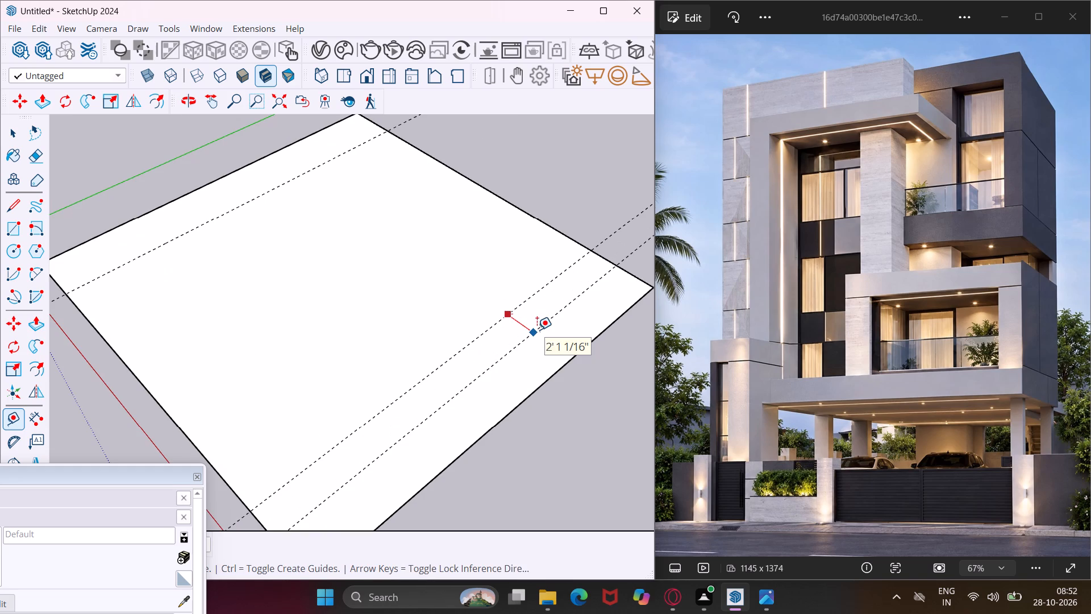
key("9")
key("shift+quotedbl")
key("Return")
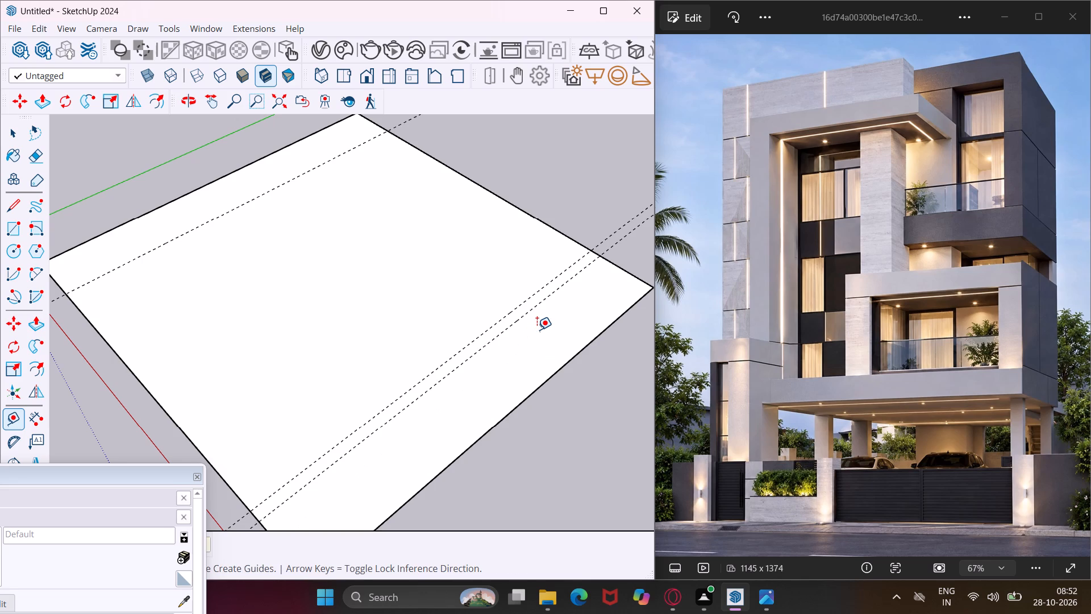
Place guide lines 5' inside both square edges that run along the red axis direction, the farthest one and the nearest one.
left_click(559, 237)
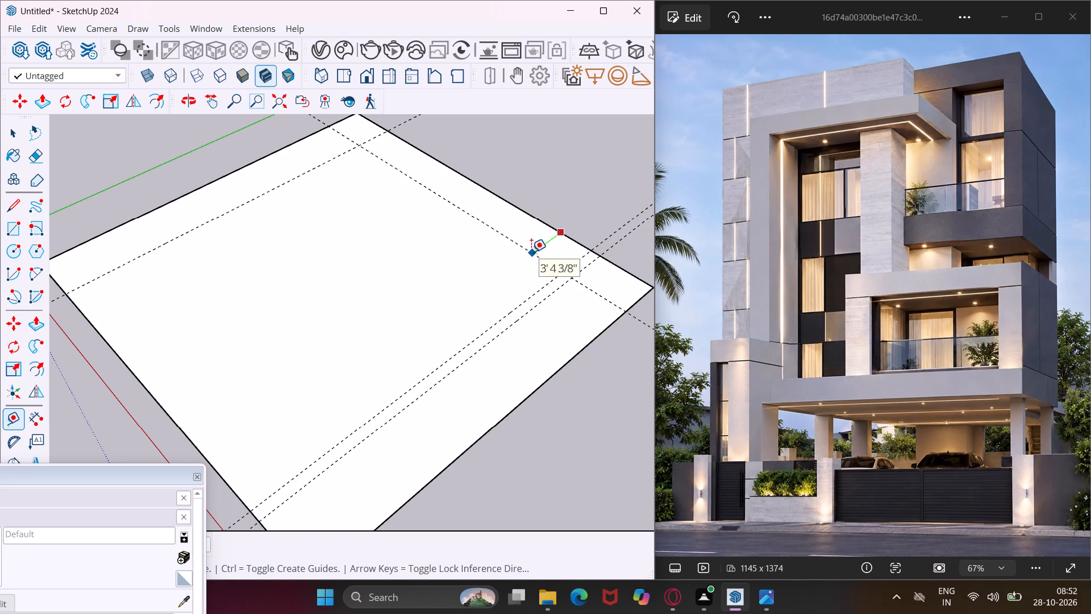
type("5'")
key("Return")
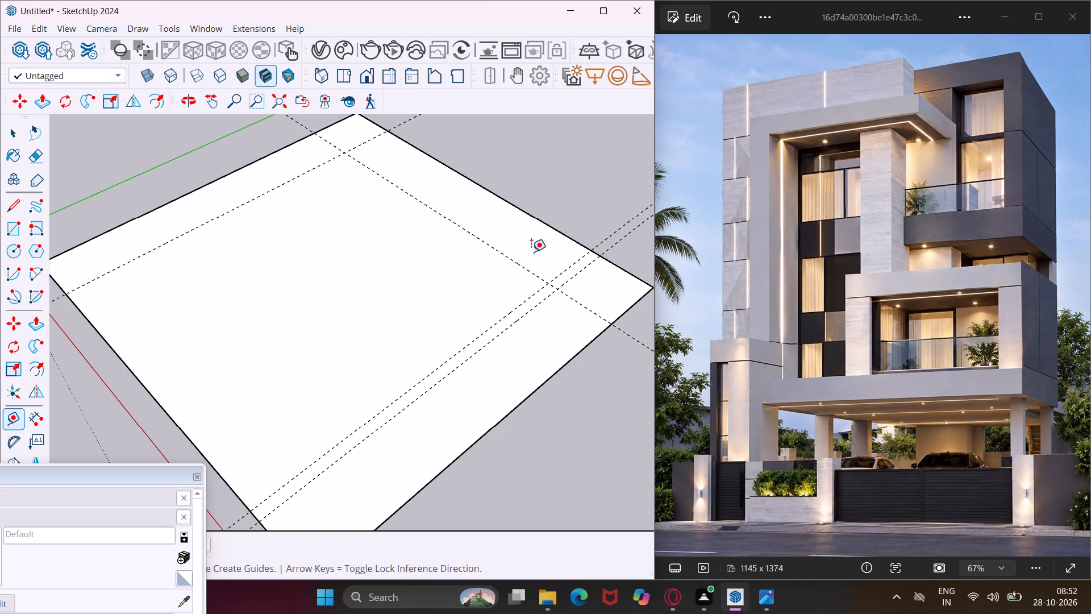
scroll(172, 299, "down", 1)
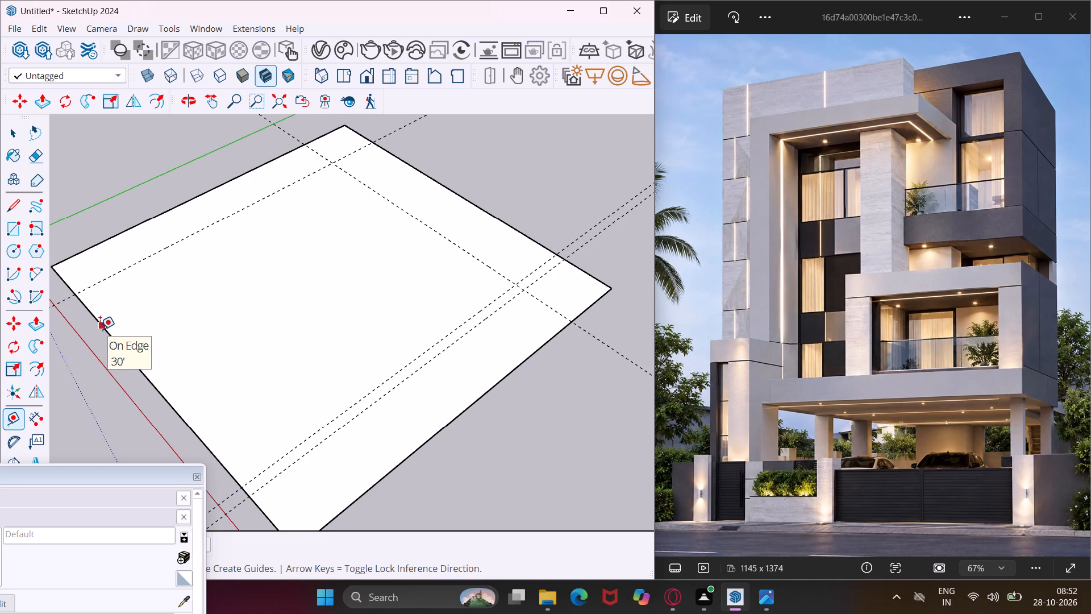
left_click(100, 329)
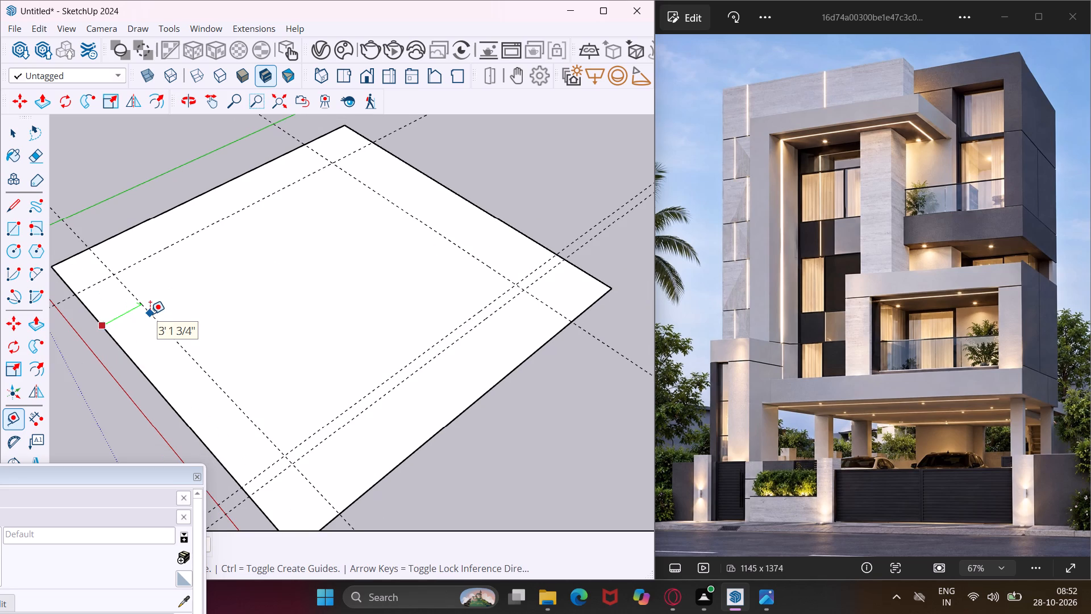
key("5")
key("apostrophe")
key("Return")
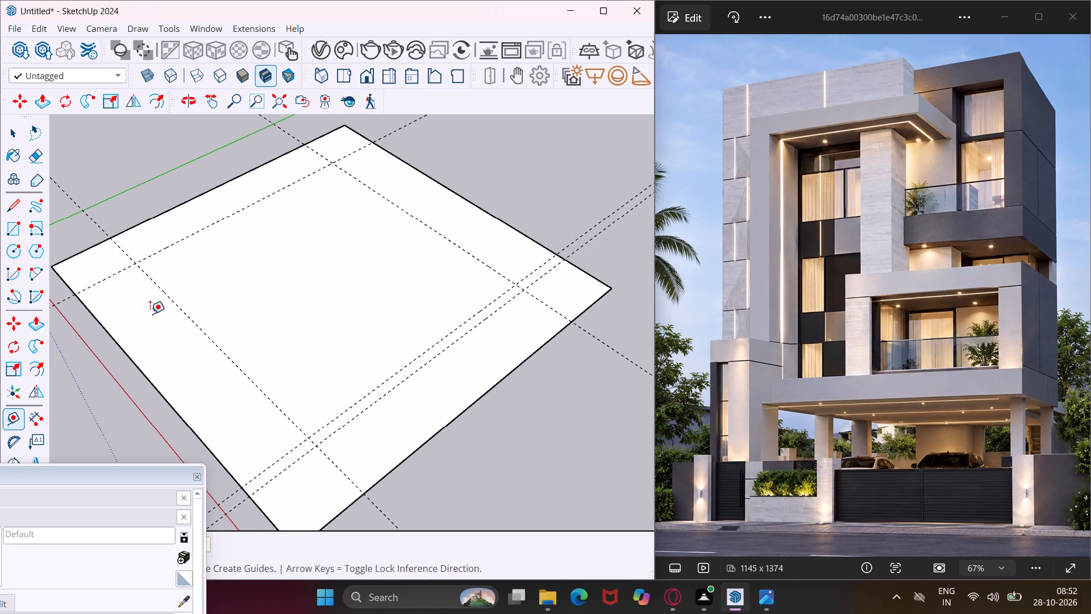
Place a guide line 9" inward from the 5' guide nearest the red axis.
scroll(141, 294, "up", 3)
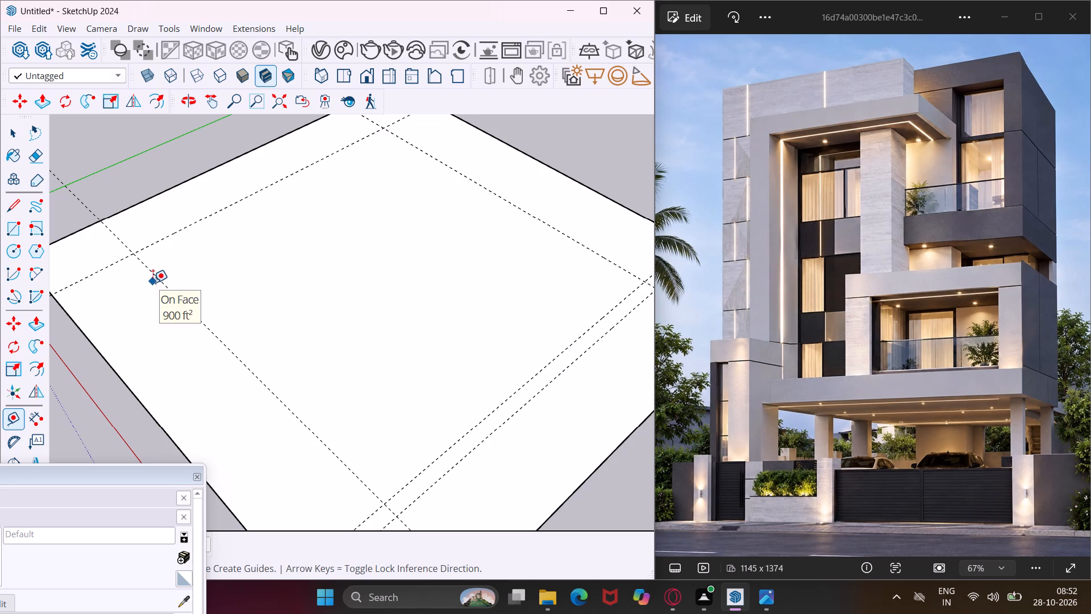
left_click(157, 284)
type("9\"")
key("Return")
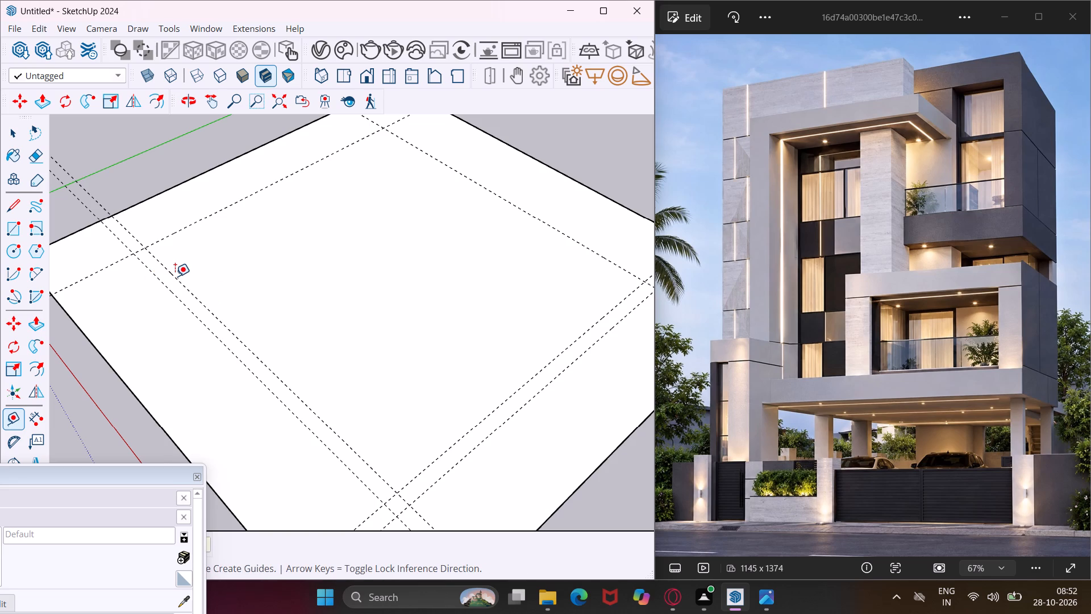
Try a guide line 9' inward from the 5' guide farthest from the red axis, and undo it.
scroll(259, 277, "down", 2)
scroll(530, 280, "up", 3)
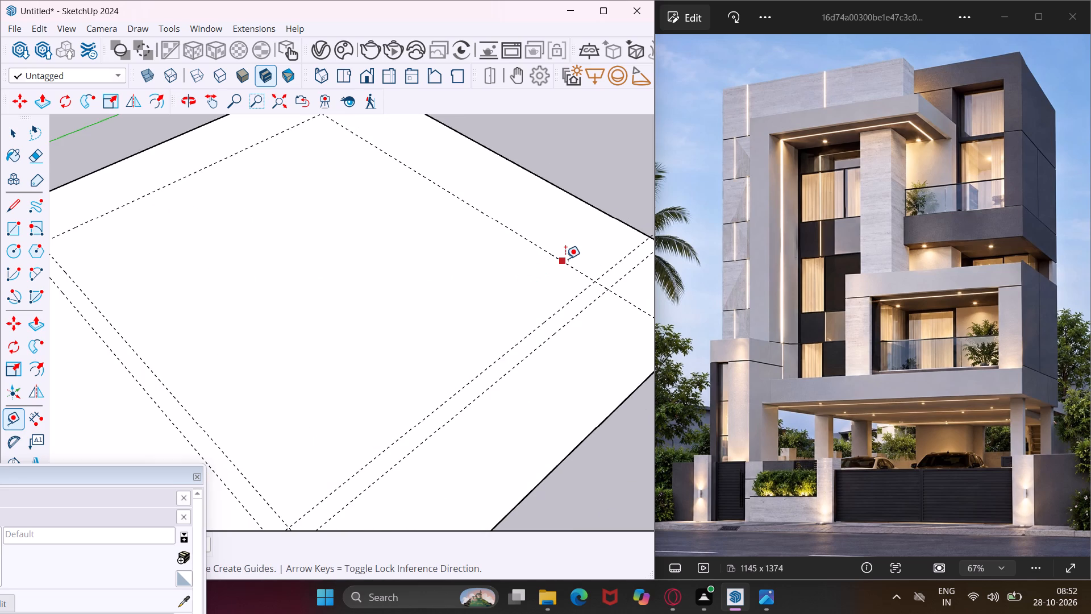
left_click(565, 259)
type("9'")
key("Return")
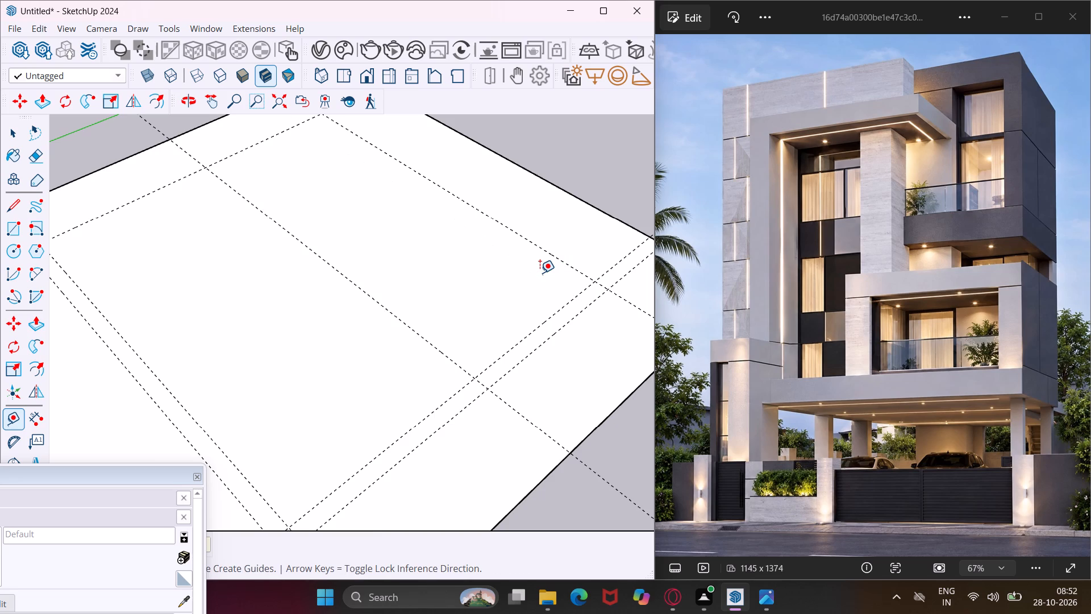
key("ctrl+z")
Place a guide line 9" inward from the 5' guide farthest from the red axis.
left_click(578, 275)
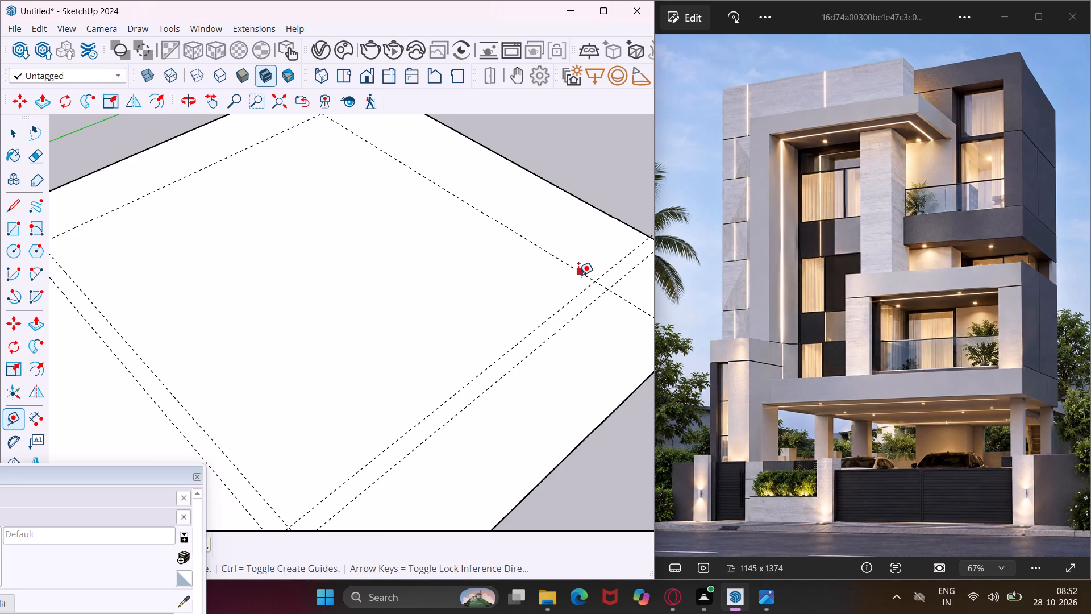
key("6")
key("BackSpace")
type("9\"")
key("Return")
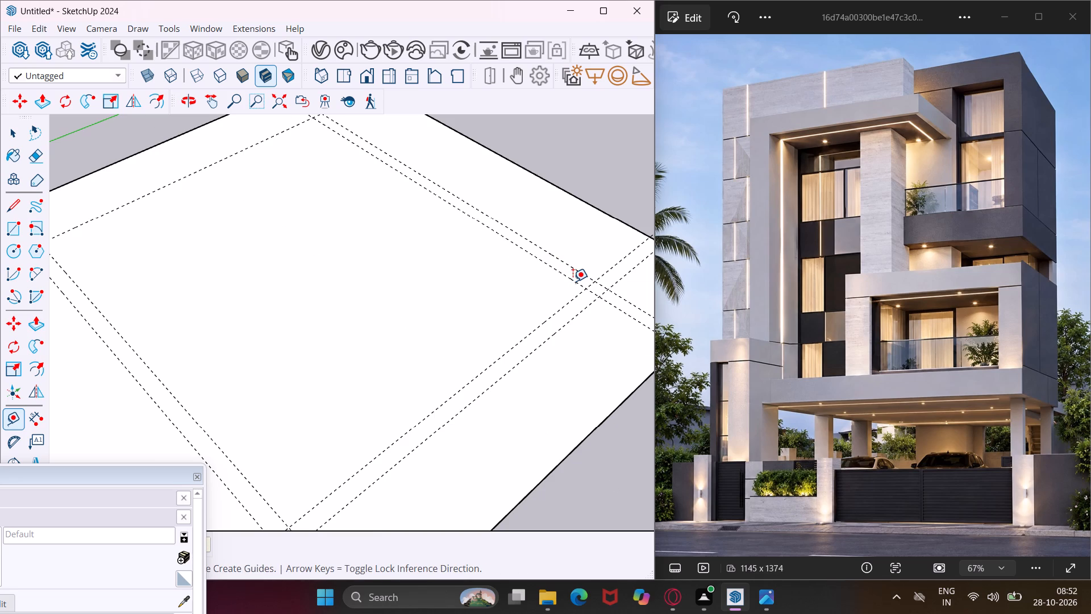
Place a guide line 5' inside the square's edge nearest the green axis.
scroll(573, 281, "down", 6)
scroll(300, 197, "up", 3)
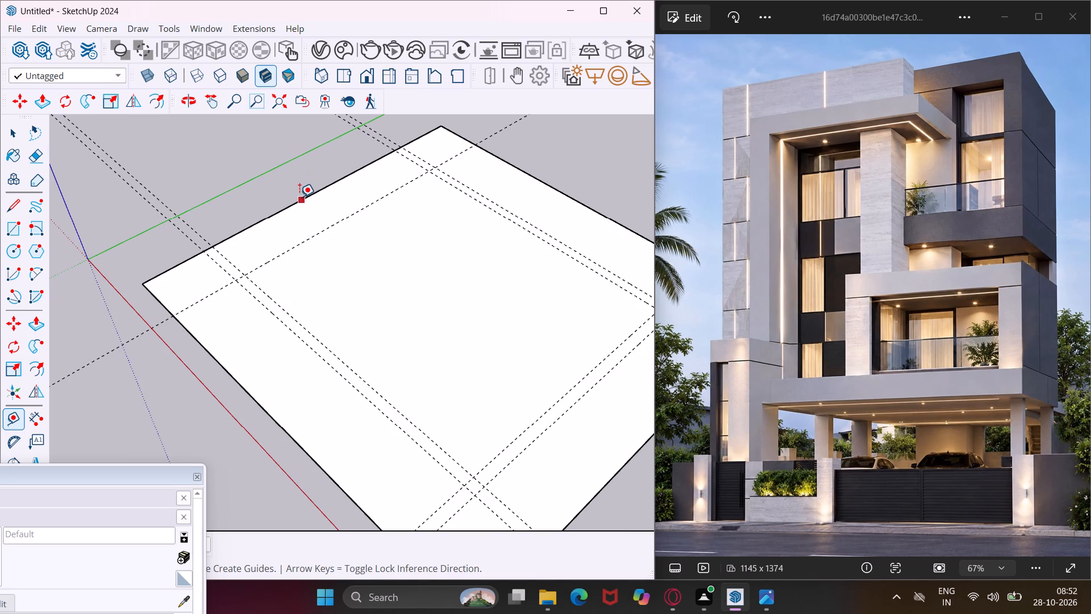
left_click(299, 197)
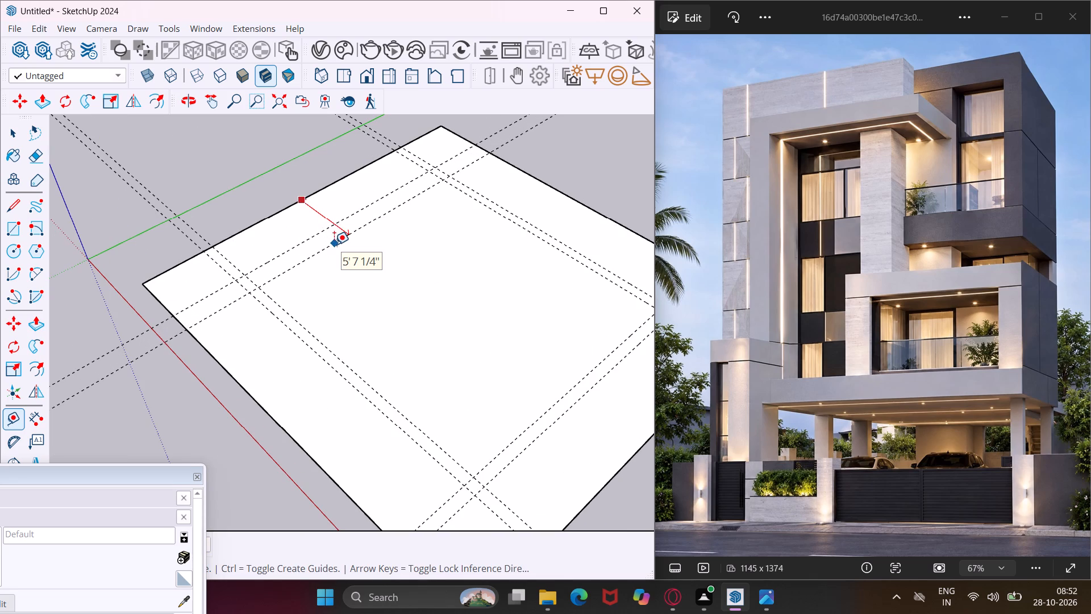
type("5'")
key("Return")
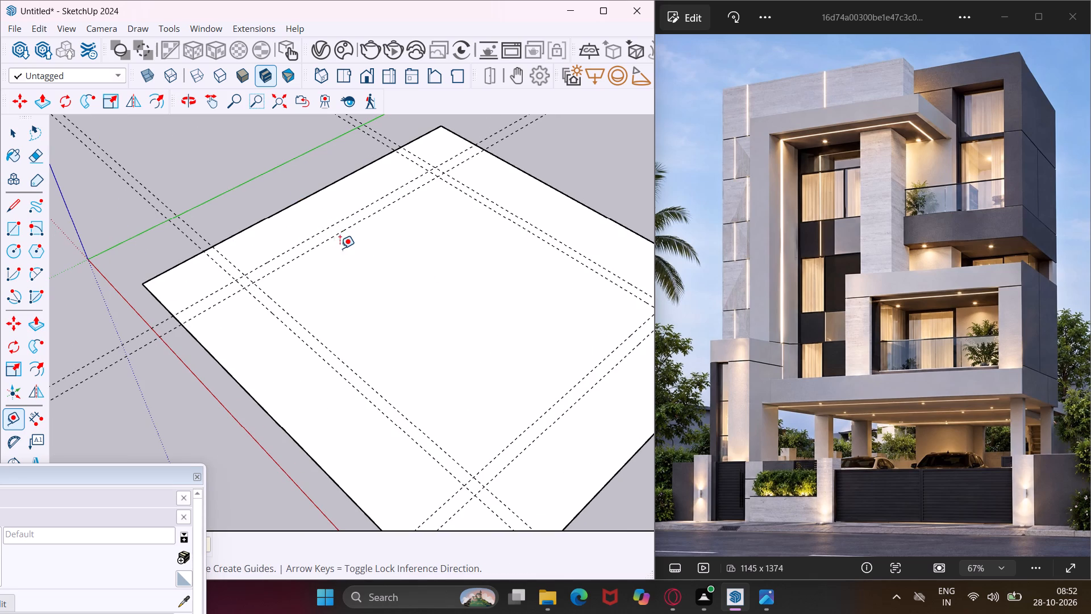
Place a guide line 9" inward from the 5' guide on the green axis side.
scroll(343, 244, "up", 7)
left_click(346, 220)
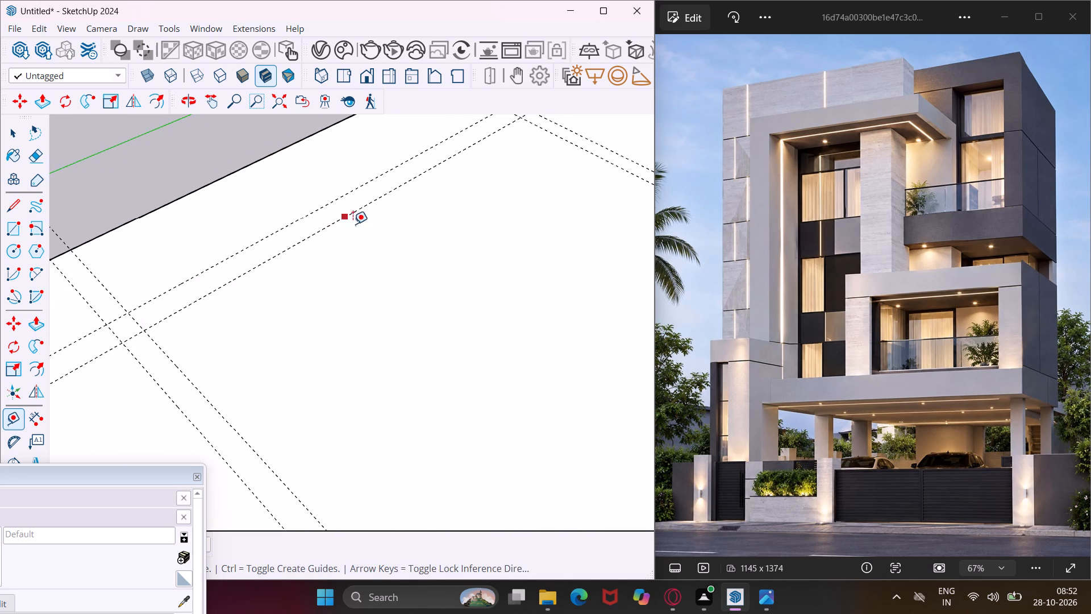
type("9\"")
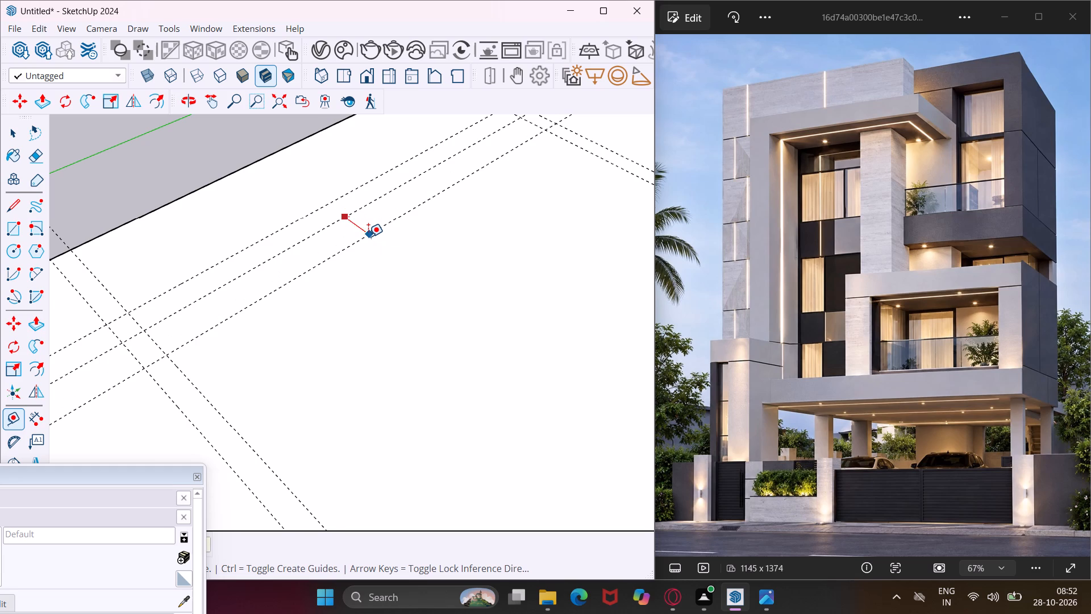
key("Return")
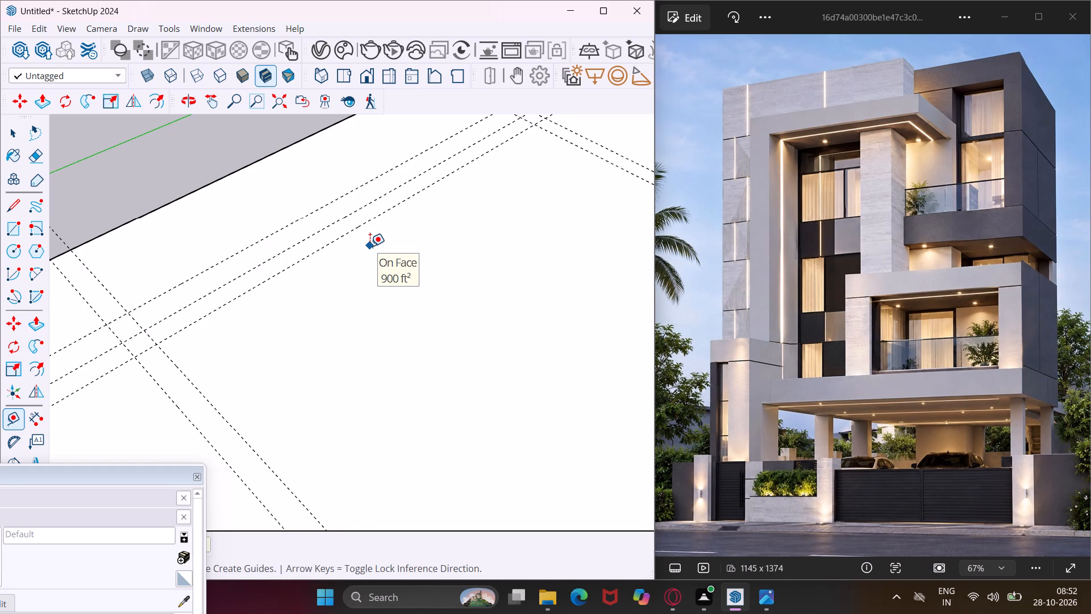
Draw a 9" square column outline between the paired guide intersections at the corner nearest the origin, using the Rectangle tool.
scroll(370, 255, "down", 6)
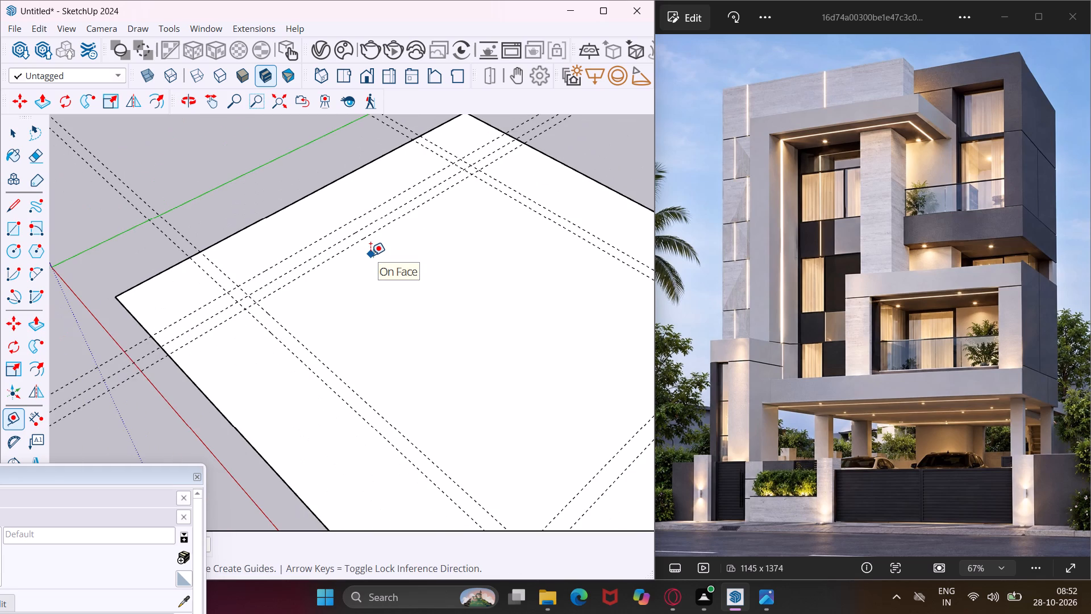
left_click(21, 223)
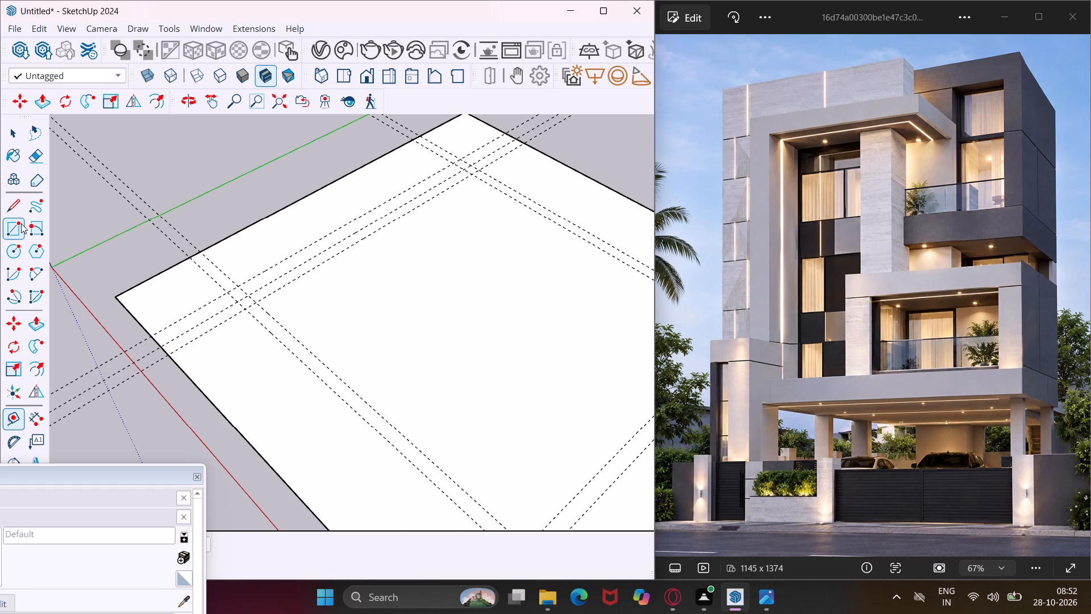
scroll(307, 289, "up", 4)
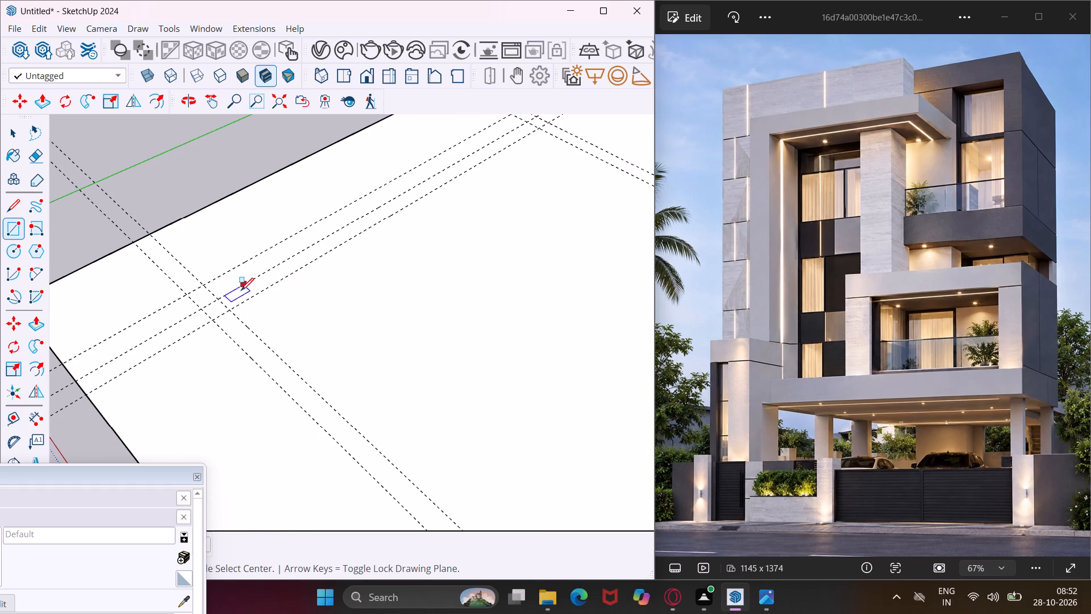
left_click(218, 297)
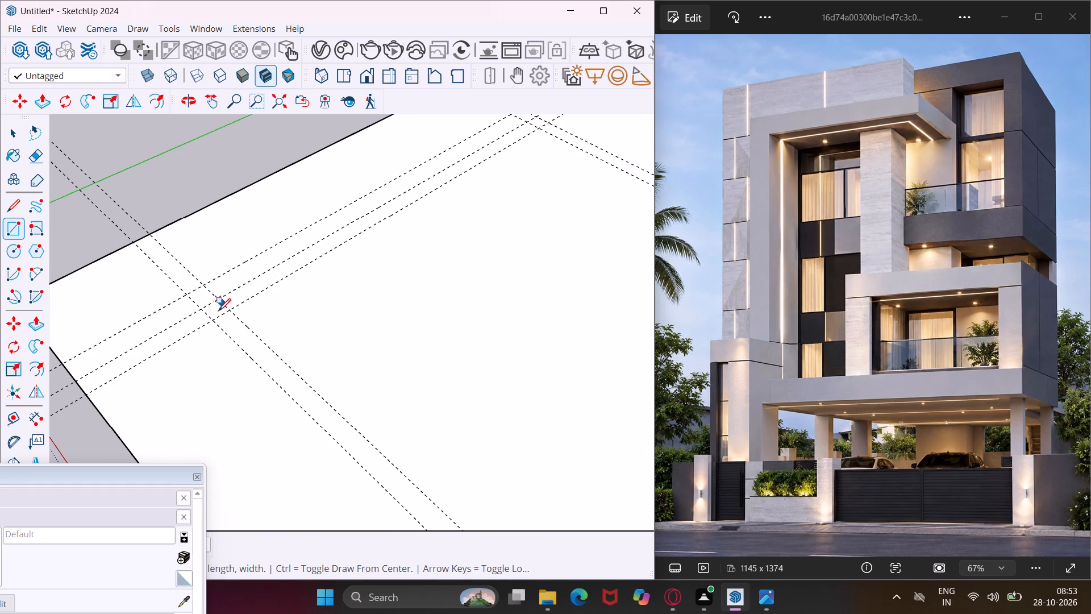
left_click(212, 322)
Draw a column rectangle between the 9"-spaced guides at the corner near the green axis and farthest from the red axis.
scroll(173, 313, "down", 5)
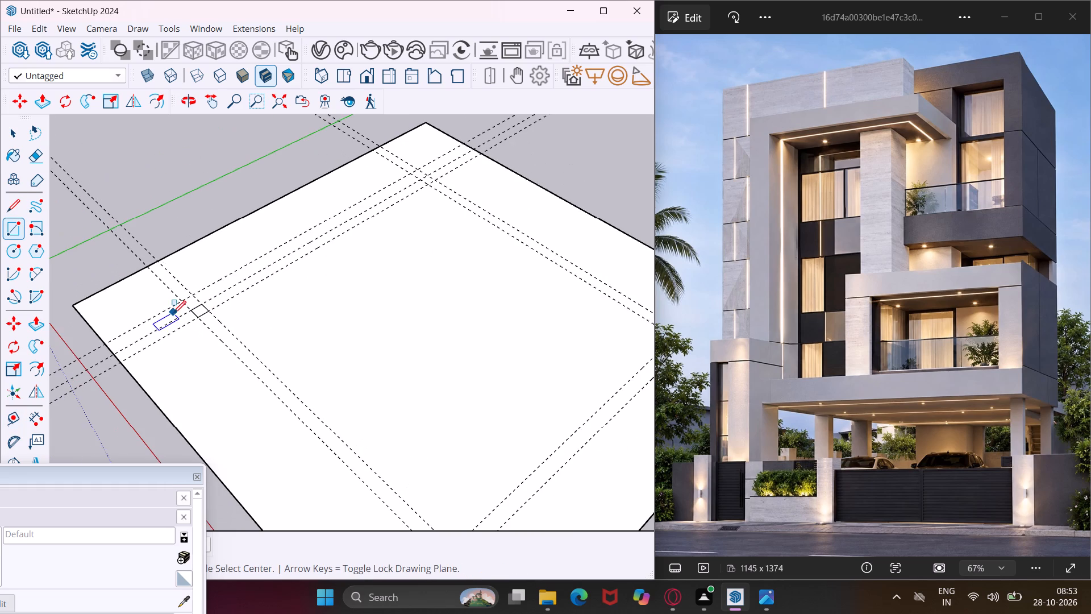
scroll(440, 174, "up", 12)
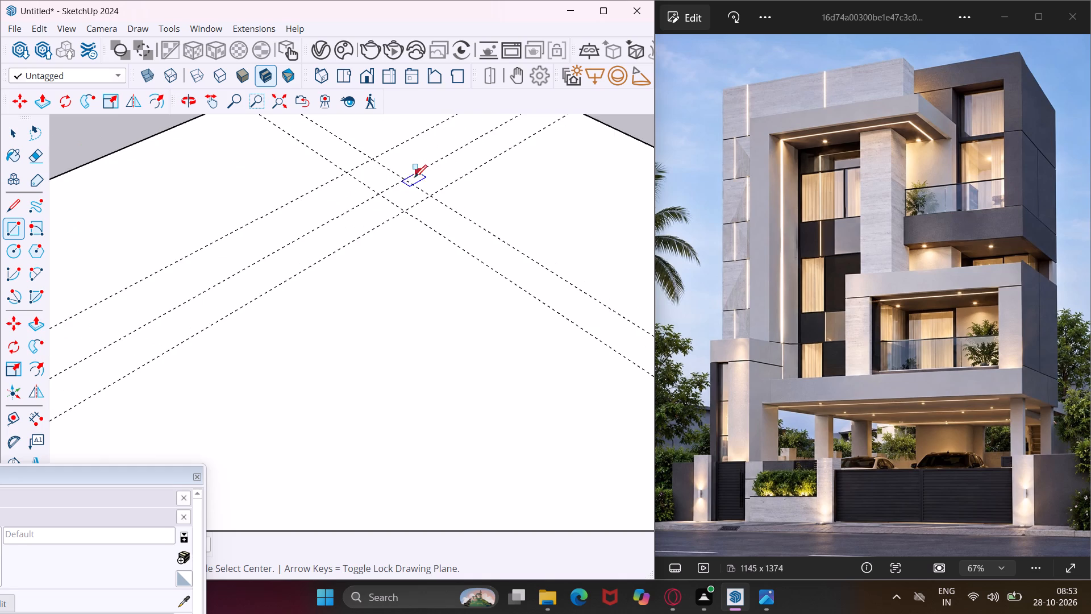
left_click(406, 179)
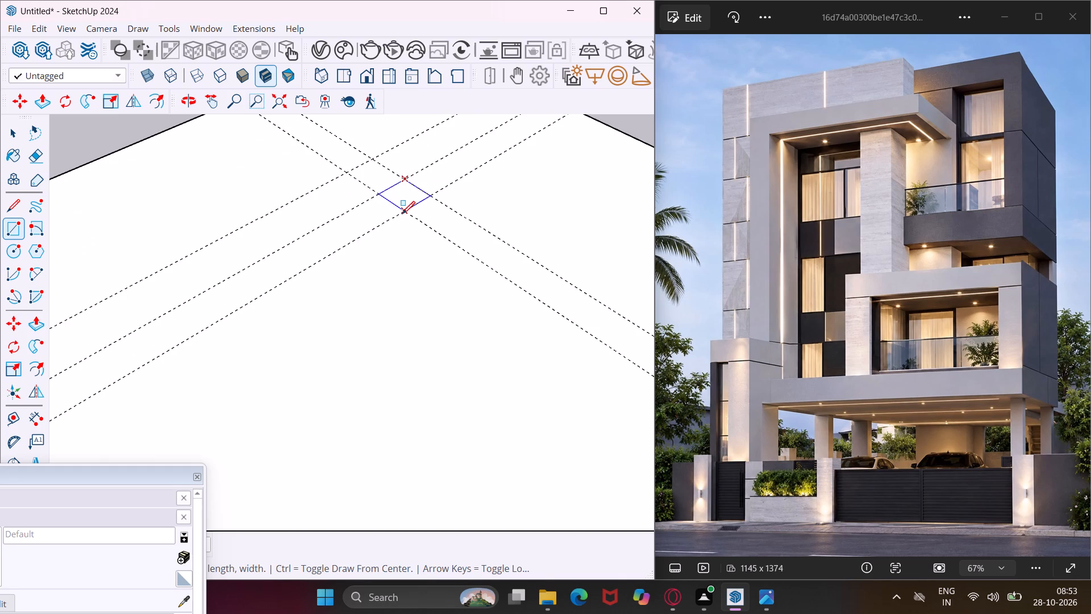
left_click(402, 214)
Draw a column rectangle between the 9"-spaced guides at the corner near the red axis and farthest from the green axis.
scroll(345, 202, "down", 17)
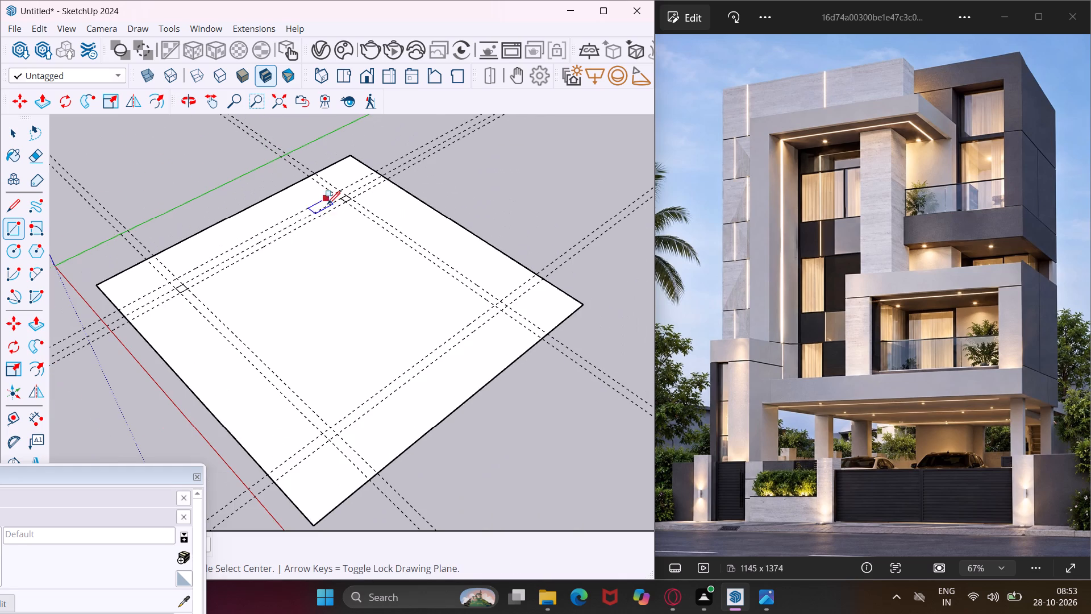
scroll(340, 434, "up", 8)
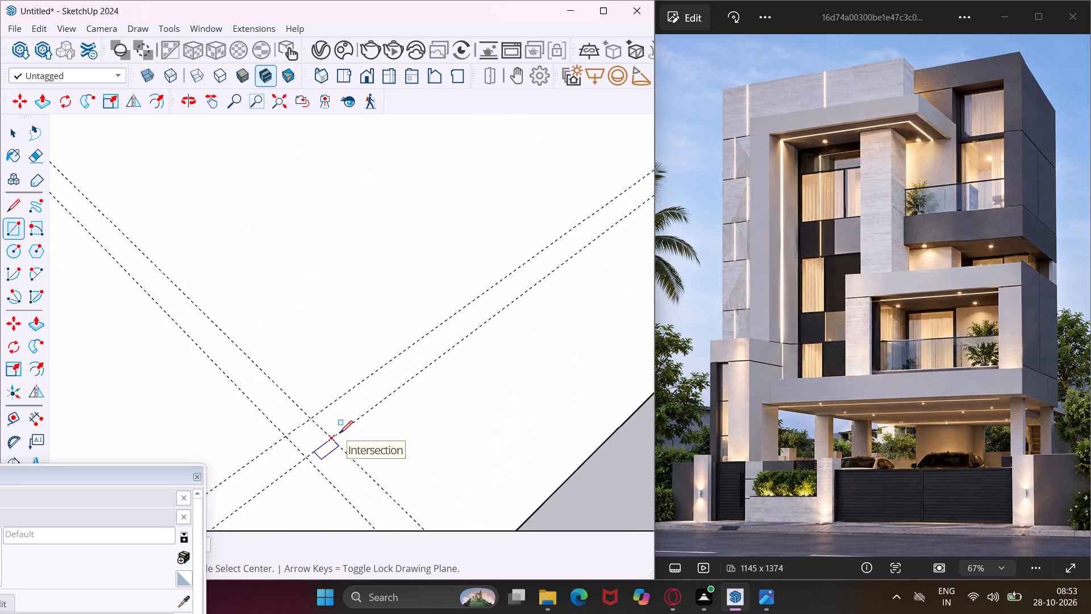
scroll(340, 433, "up", 7)
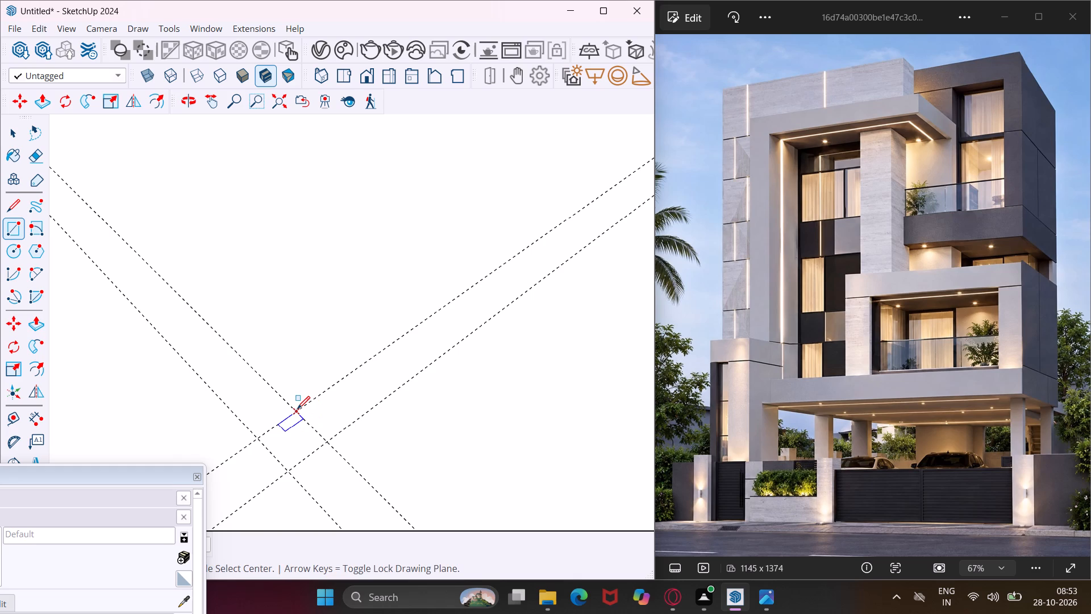
left_click(297, 409)
left_click(284, 473)
Draw a column rectangle between the 9"-spaced guides at the corner farthest from both the red and green axes.
scroll(254, 385, "down", 11)
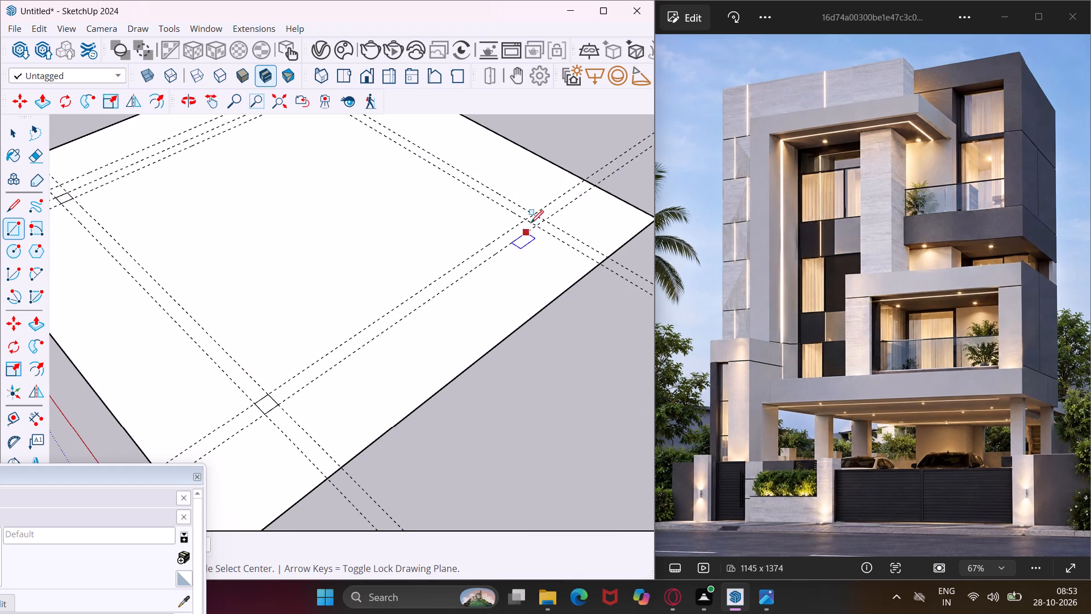
scroll(536, 215, "up", 12)
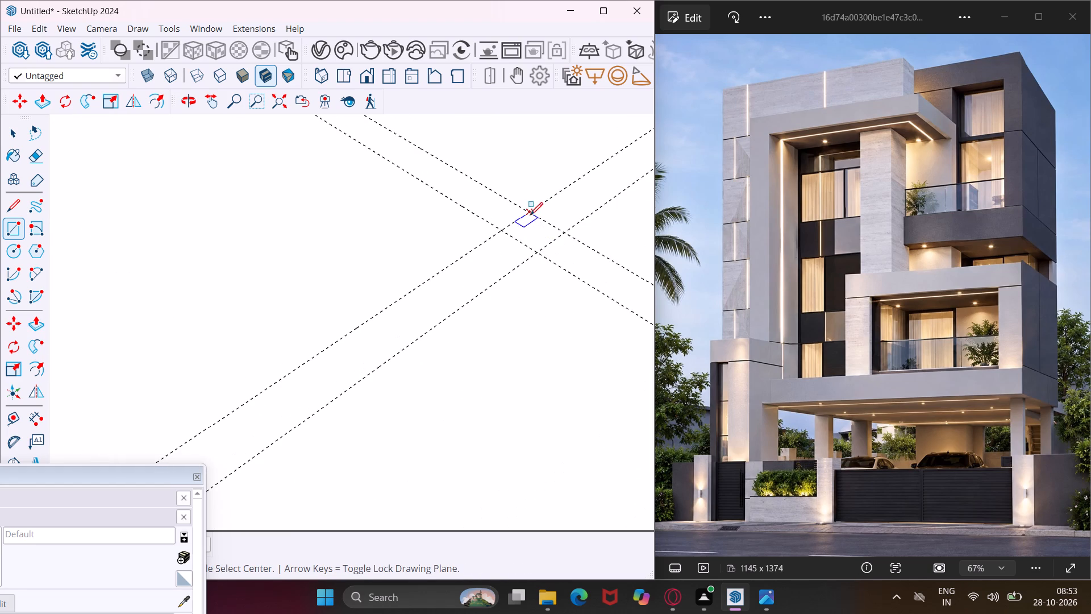
left_click(530, 214)
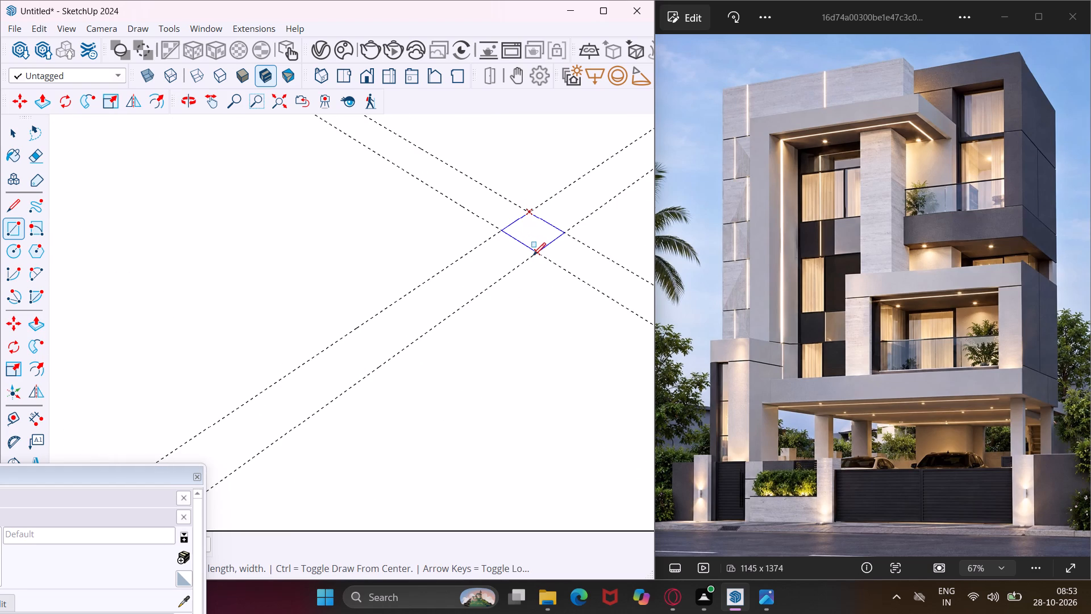
left_click(533, 255)
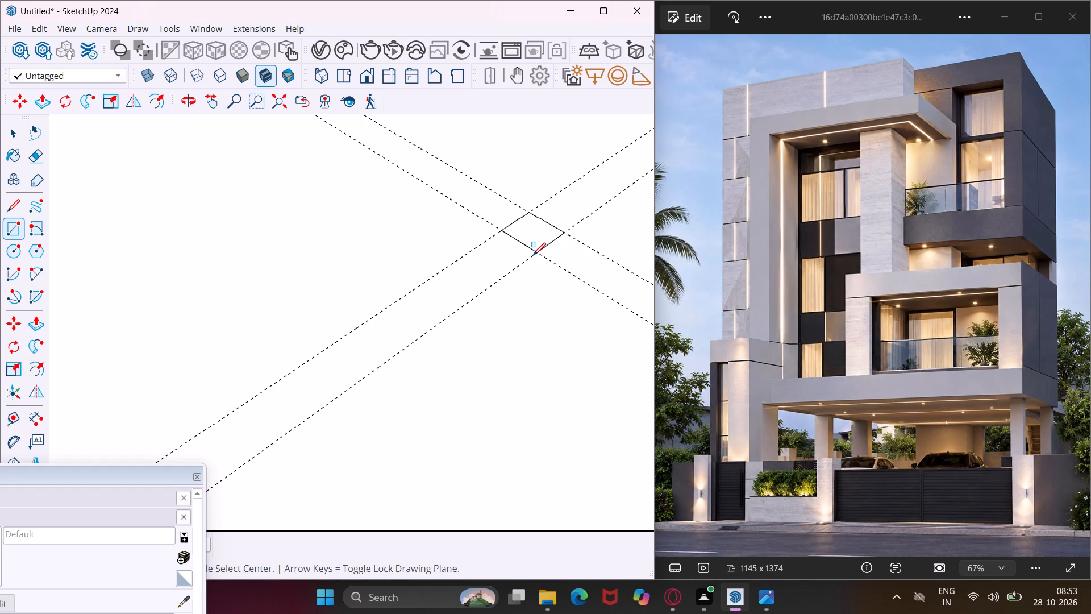
key("Escape")
Push/Pull the column footprint farthest from both axes up to a height of 10'.
key("space")
scroll(542, 235, "up", 3)
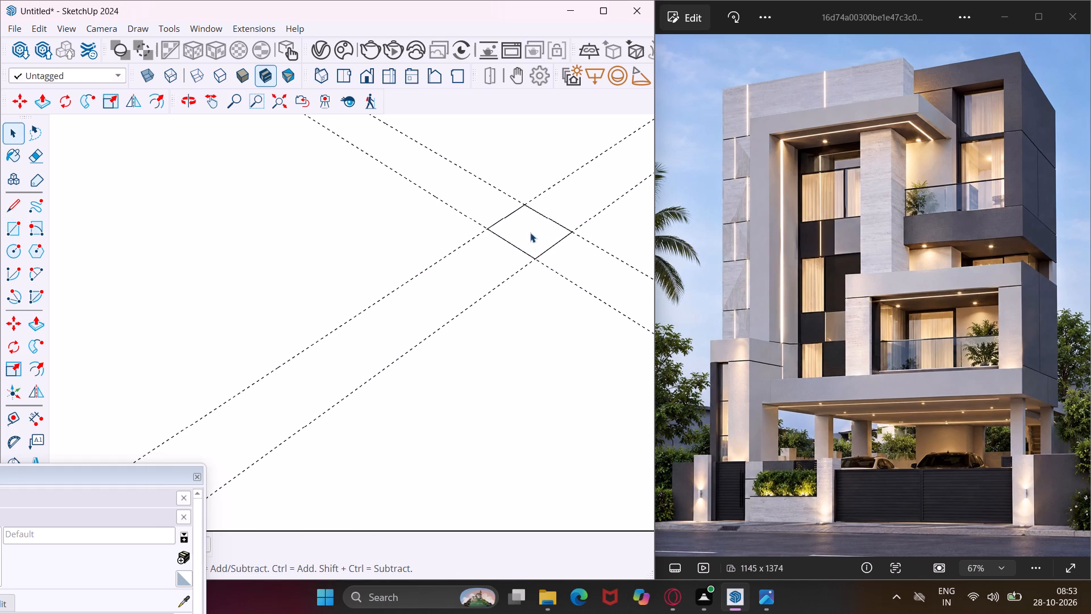
left_click(530, 233)
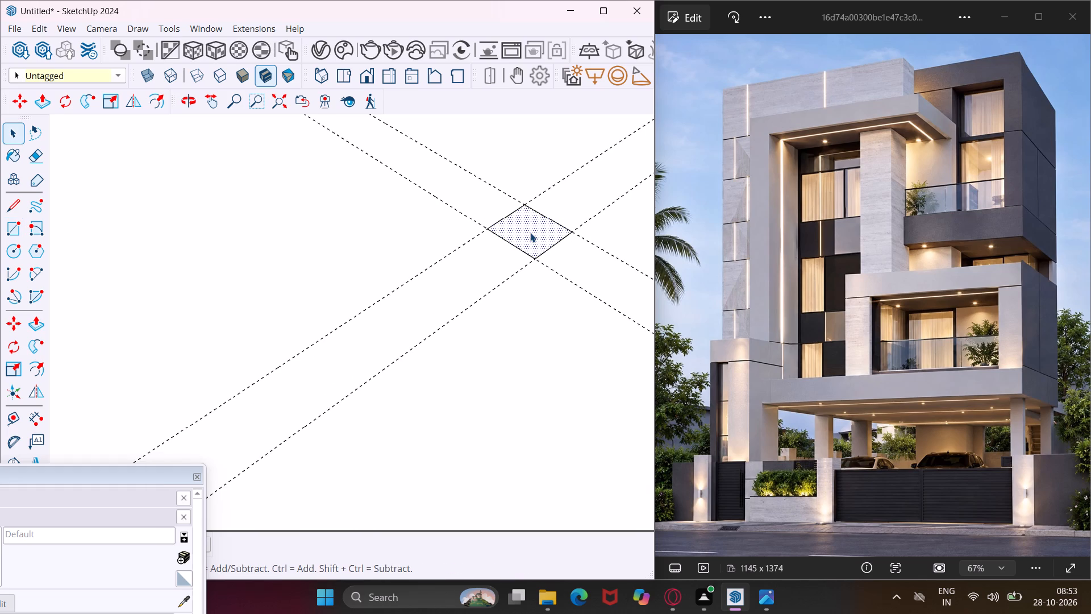
key("p")
left_click(530, 233)
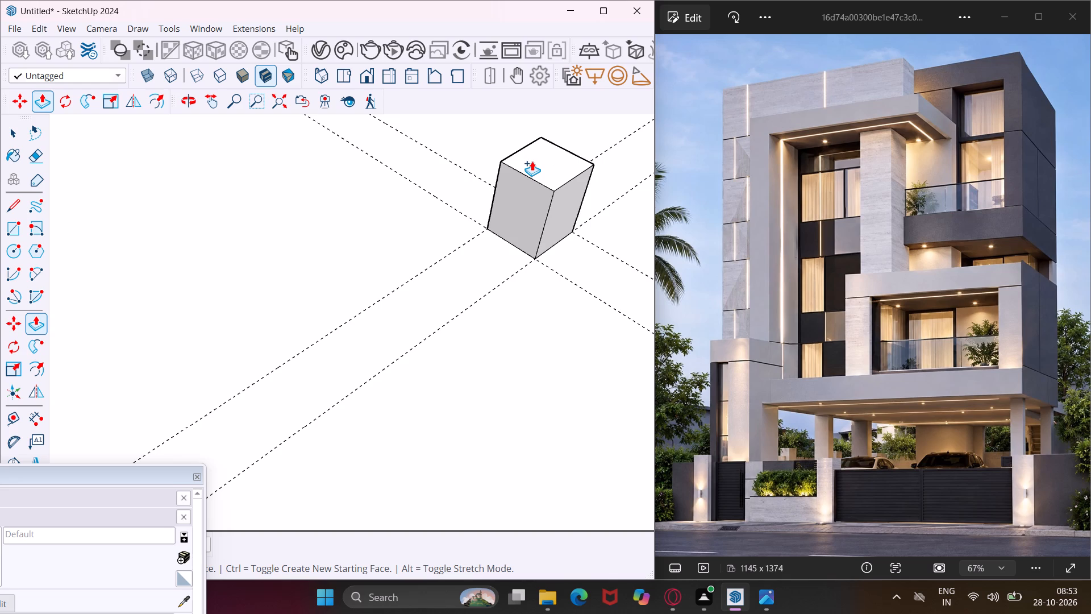
type("10'")
key("Return")
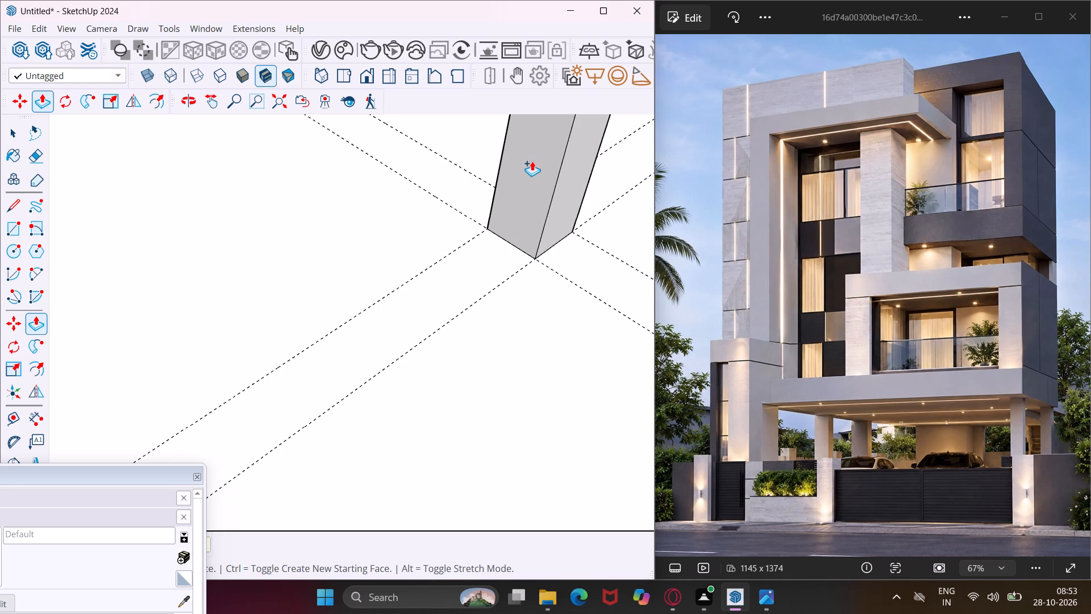
Extrude the column footprint near the red axis and farthest from the green axis by the same 10' height.
scroll(532, 164, "down", 20)
scroll(526, 179, "down", 3)
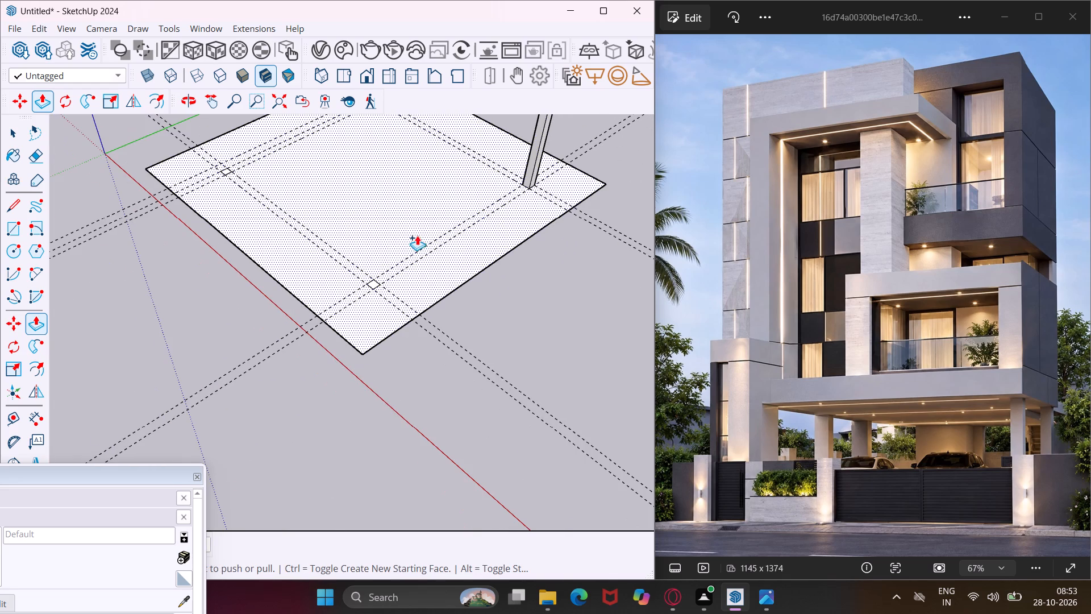
scroll(368, 277, "up", 15)
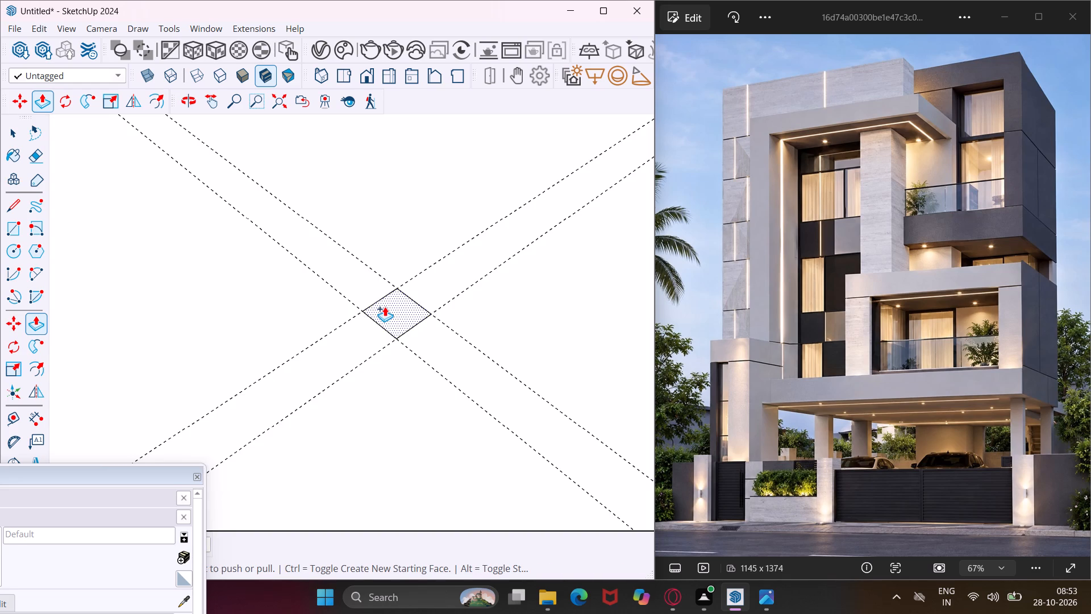
double_click(385, 306)
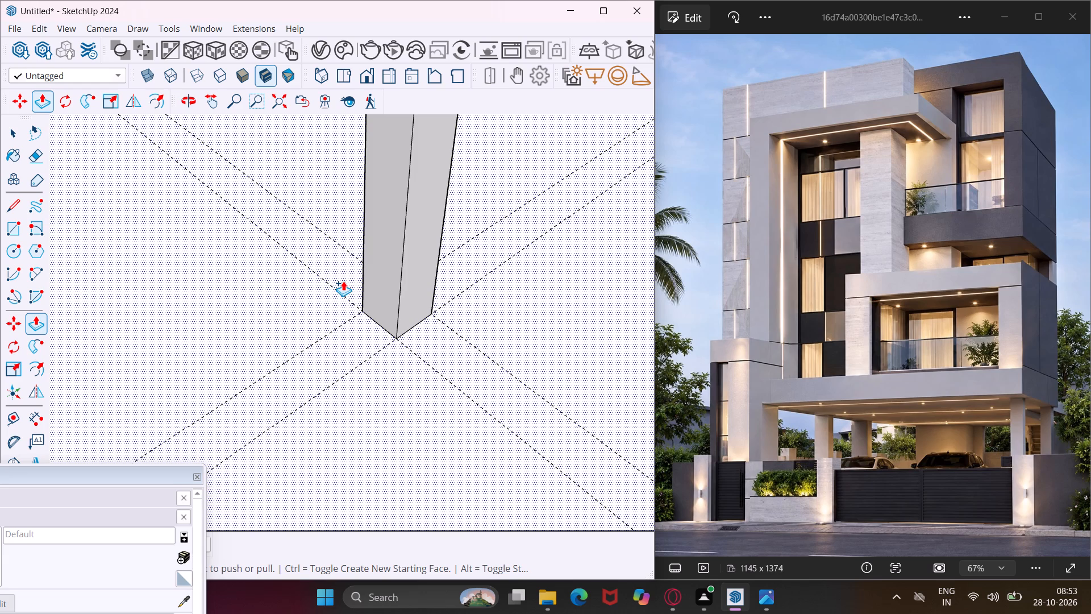
Extrude the column footprint nearest the origin by the same 10' height.
scroll(331, 276, "down", 6)
middle_click_drag(331, 276, 330, 275)
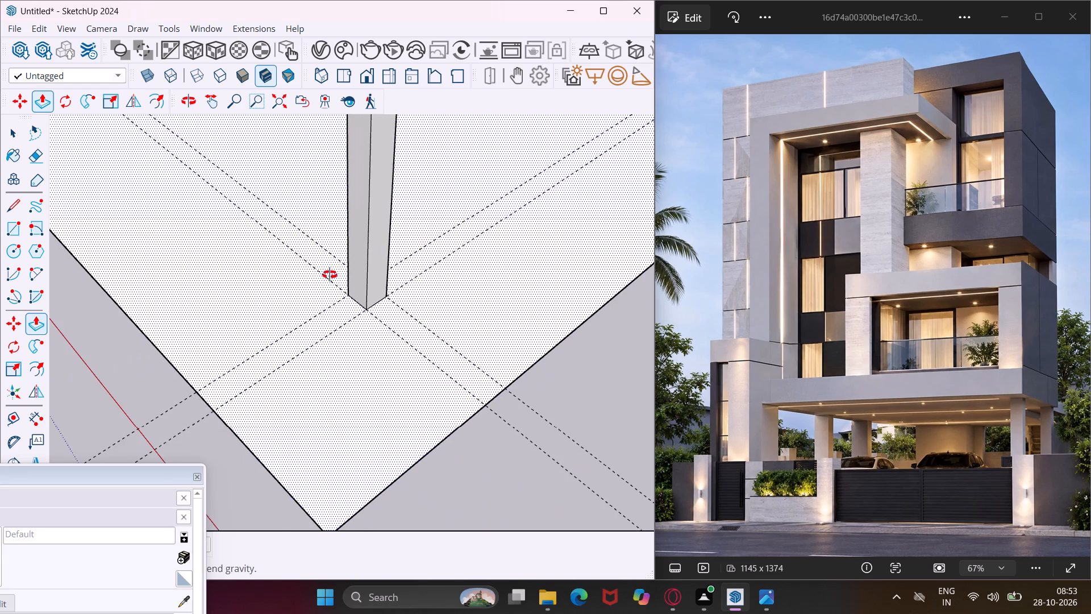
middle_click_drag(330, 275, 544, 321)
scroll(542, 300, "down", 11)
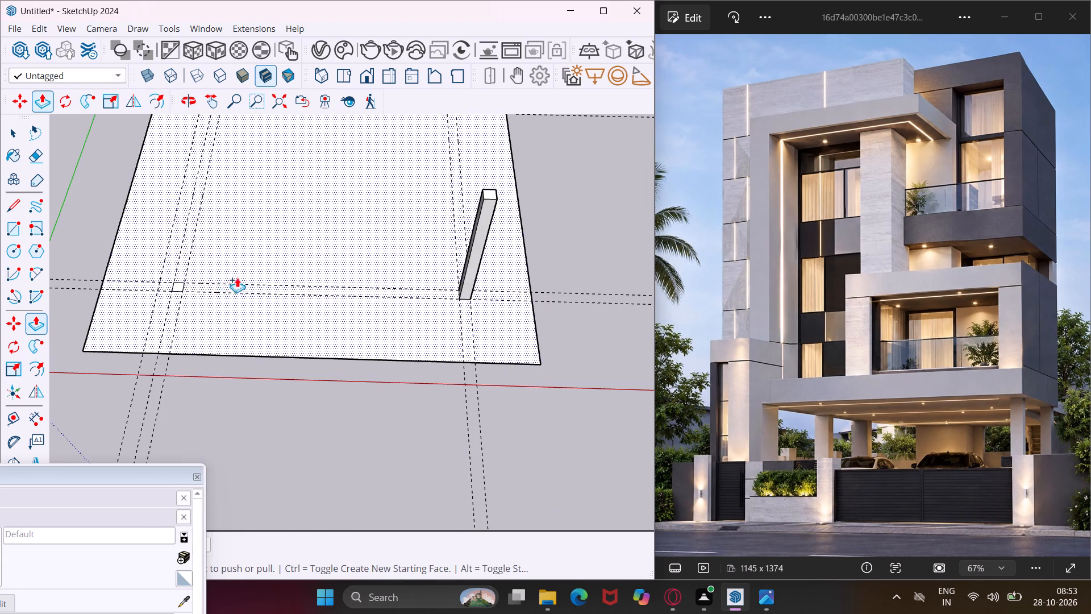
scroll(188, 279, "up", 13)
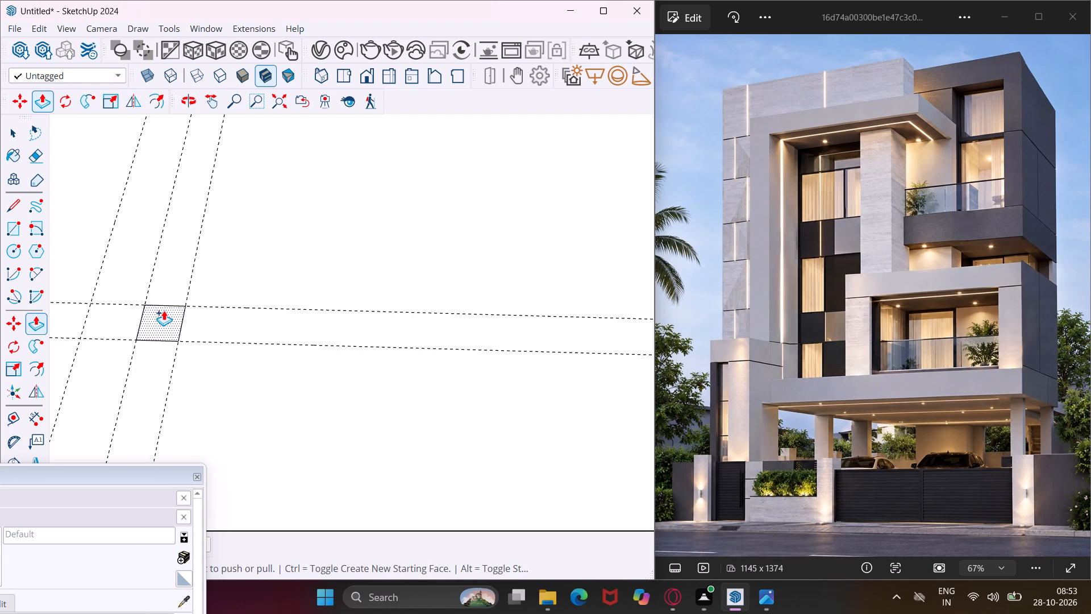
double_click(164, 310)
Extrude the column footprint near the green axis and farthest from the red axis by the same 10' height.
scroll(163, 310, "down", 4)
middle_click_drag(163, 311, 594, 266)
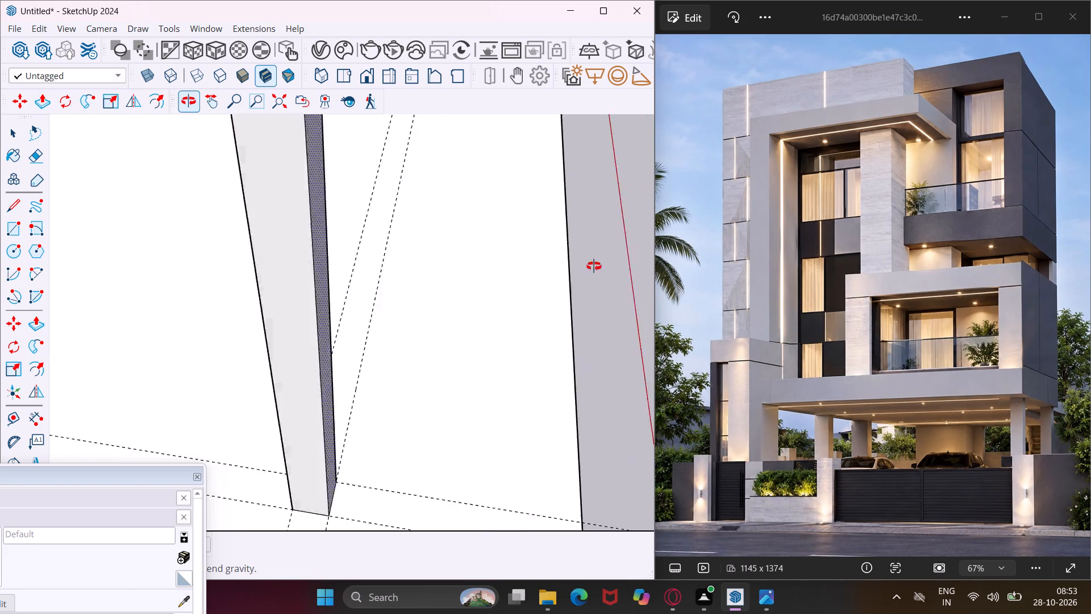
middle_click_drag(594, 266, 673, 243)
scroll(673, 243, "up", 1)
scroll(673, 242, "down", 6)
scroll(508, 285, "down", 13)
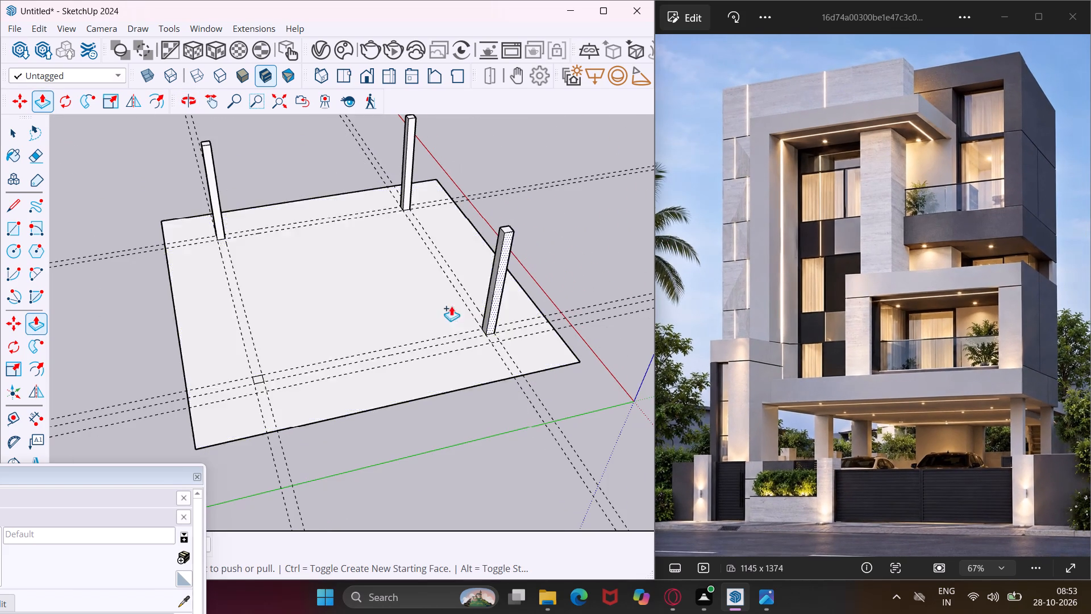
scroll(252, 369, "up", 15)
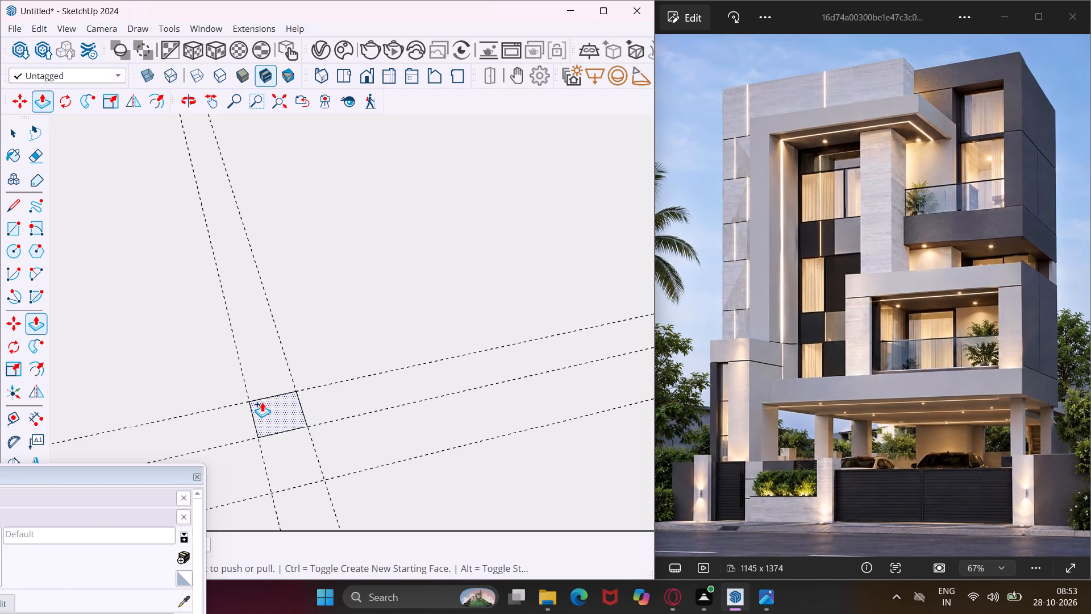
double_click(262, 402)
scroll(249, 396, "down", 19)
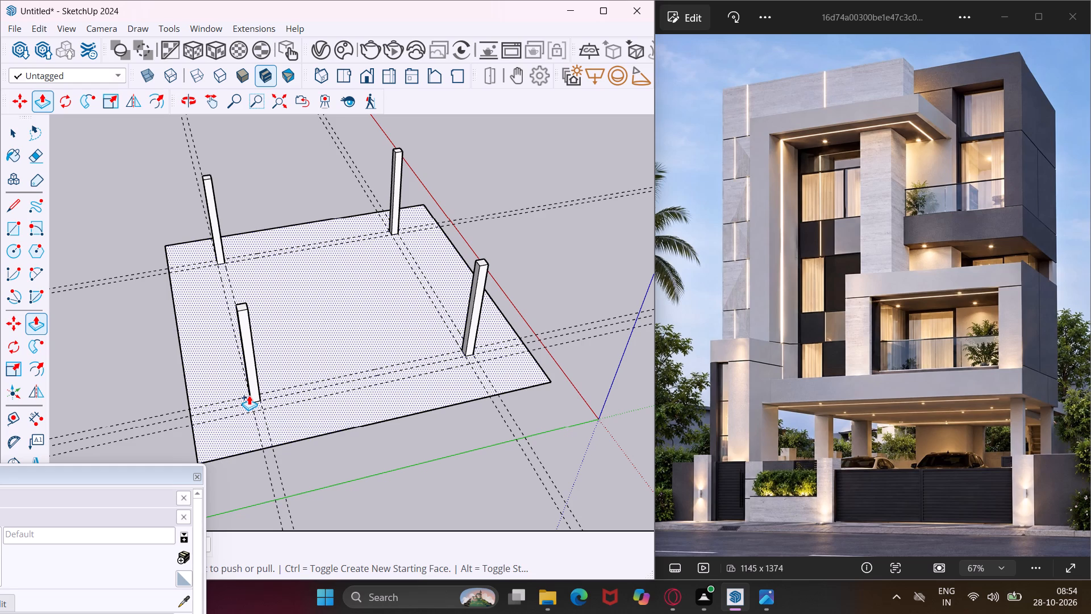
key("Escape")
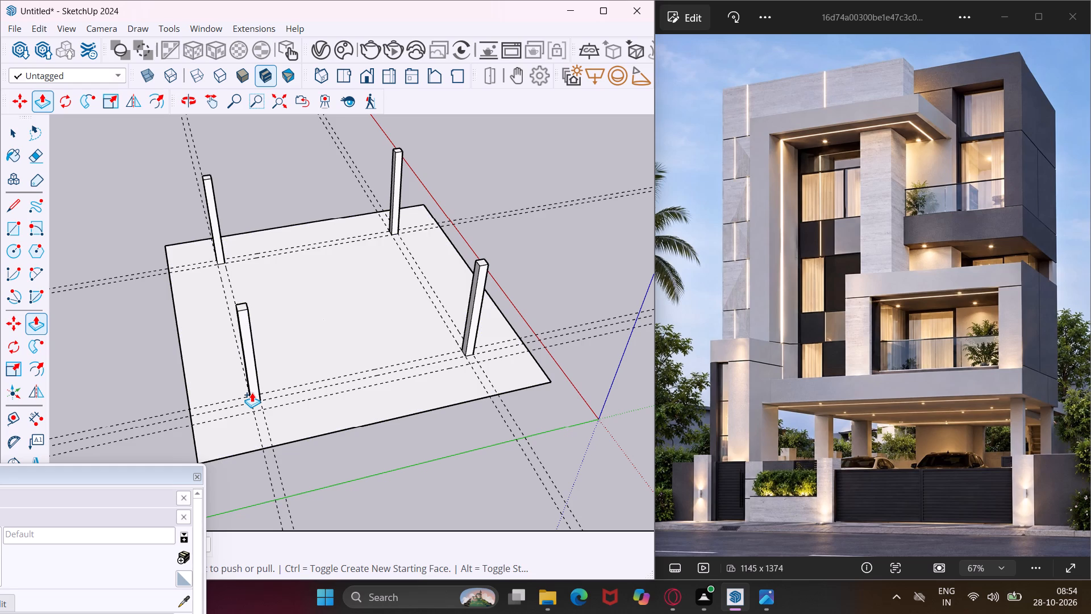
key("space")
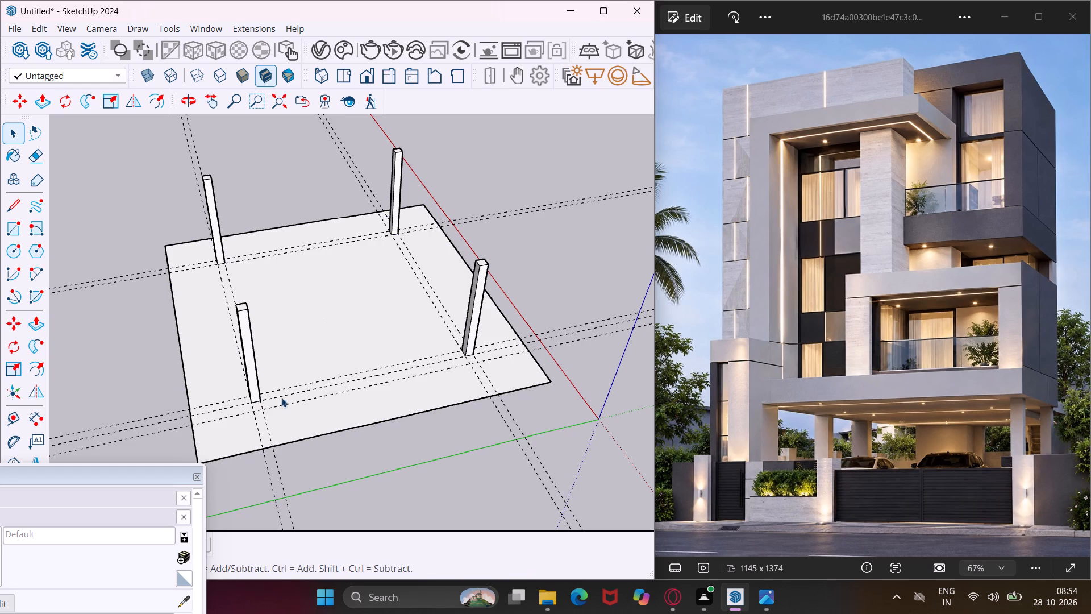
Draw a vertical rotated rectangle 20' long and 1' high along the outer top edges of the two columns farthest from the green axis.
middle_click_drag(356, 343, 73, 342)
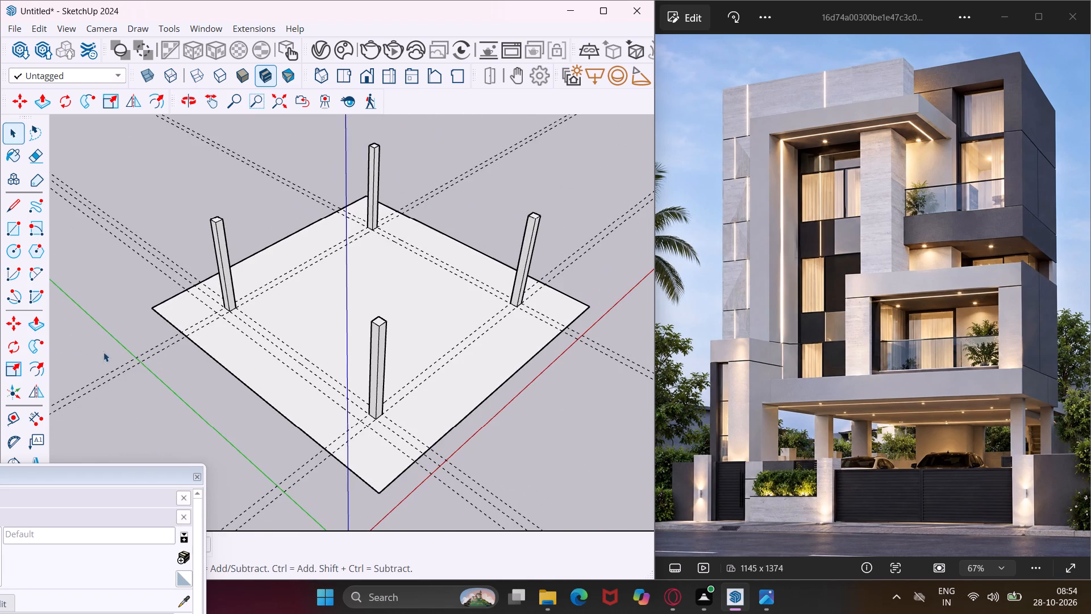
middle_click_drag(439, 308, 256, 288)
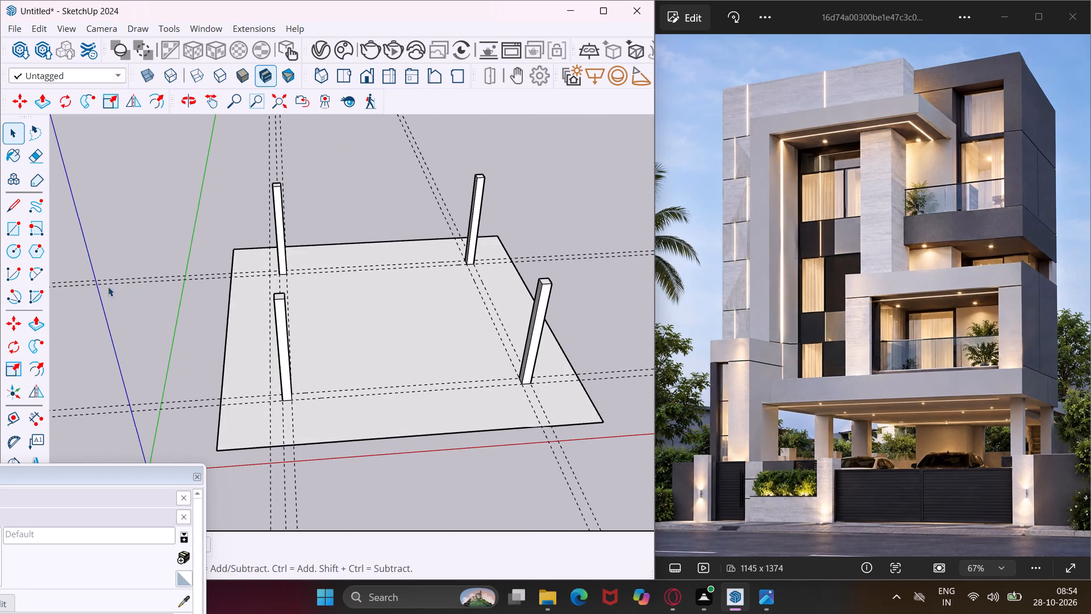
left_click(40, 227)
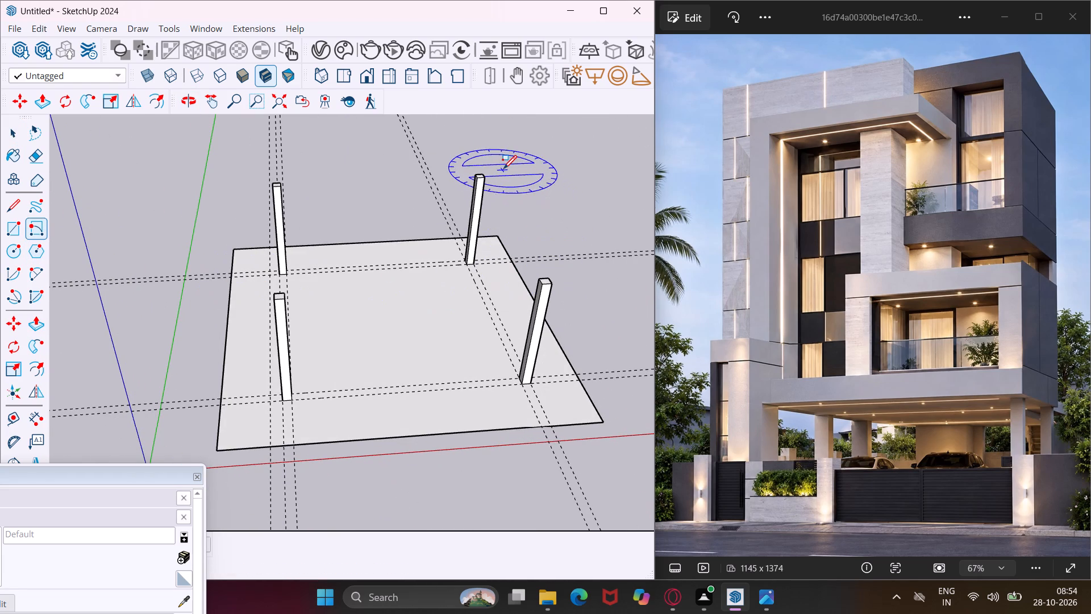
scroll(503, 167, "up", 9)
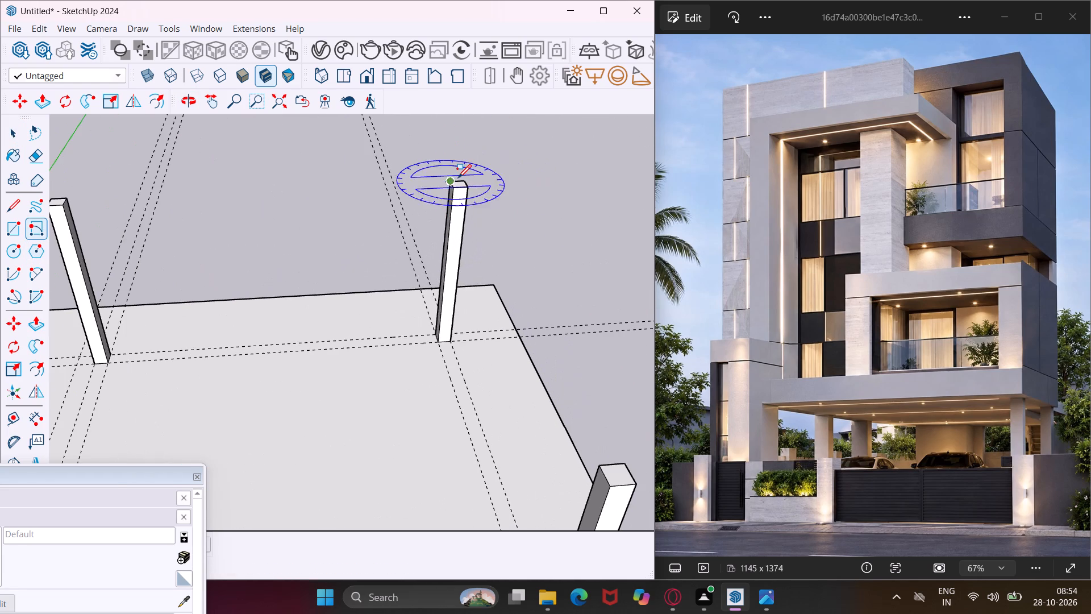
left_click(462, 177)
scroll(468, 200, "down", 4)
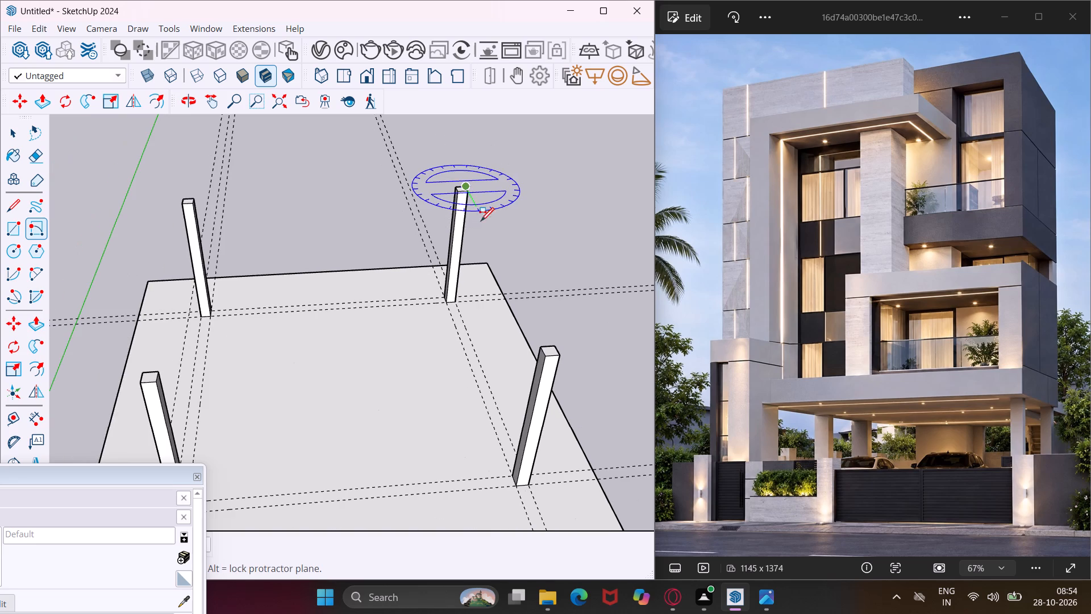
left_click(559, 356)
scroll(559, 355, "down", 1)
middle_click_drag(559, 355, 552, 347)
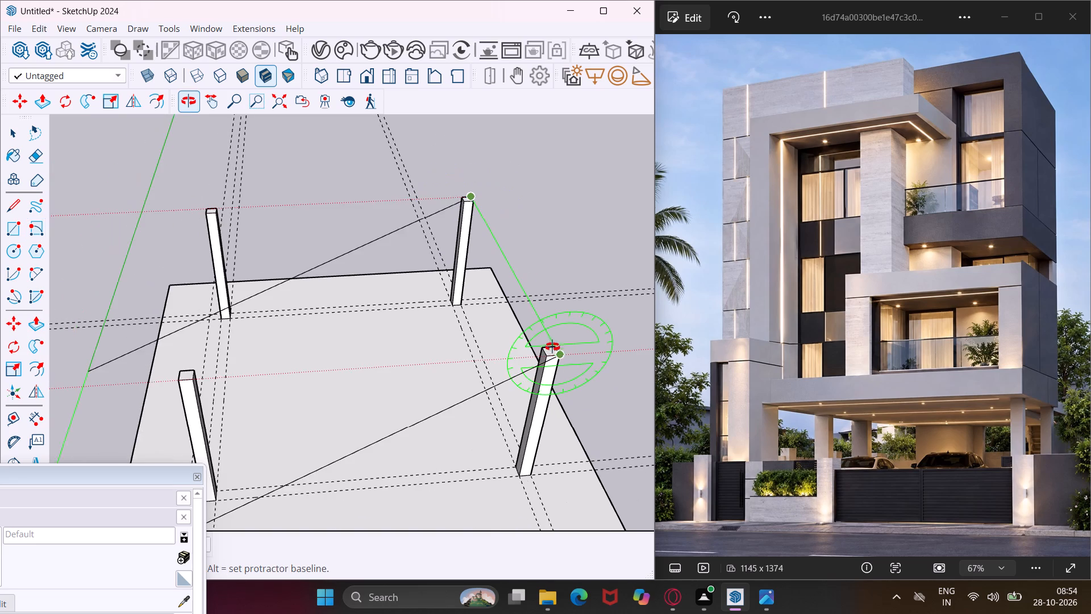
middle_click_drag(552, 347, 531, 223)
scroll(540, 244, "up", 4)
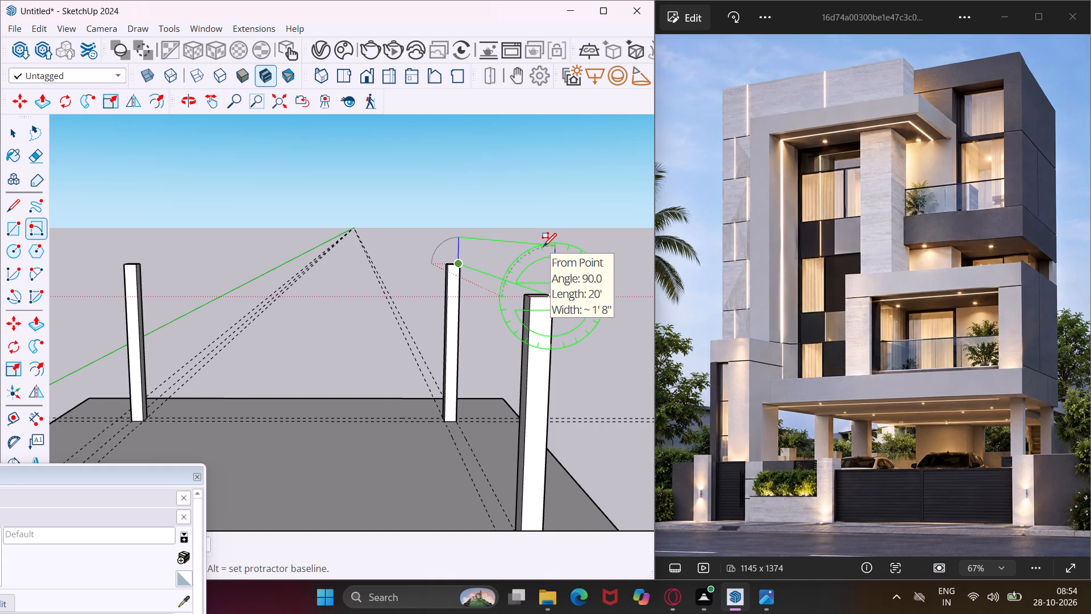
type("1'")
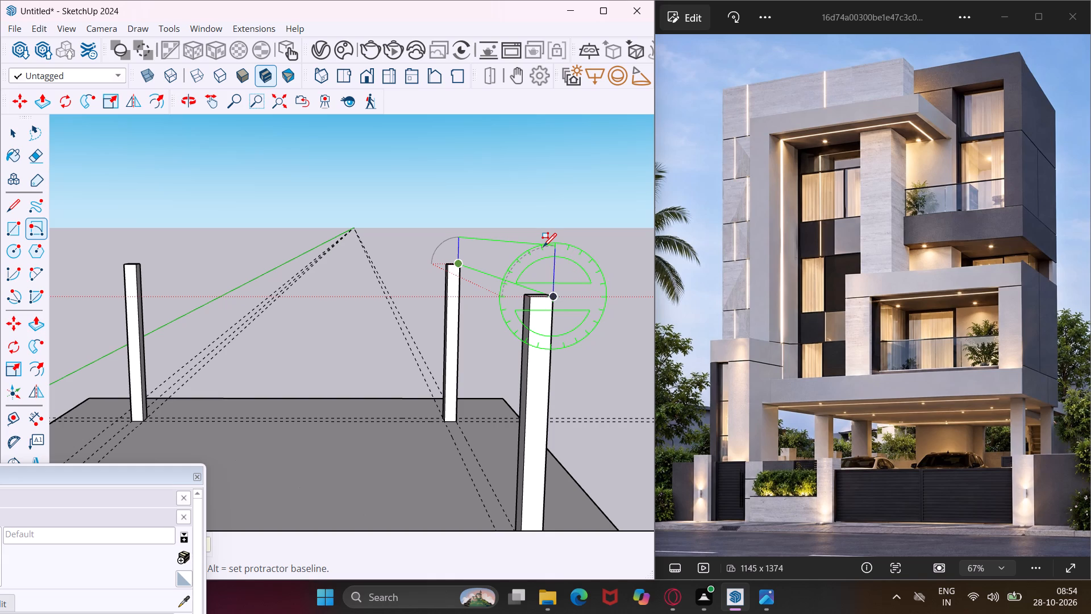
key("Return")
key("Escape")
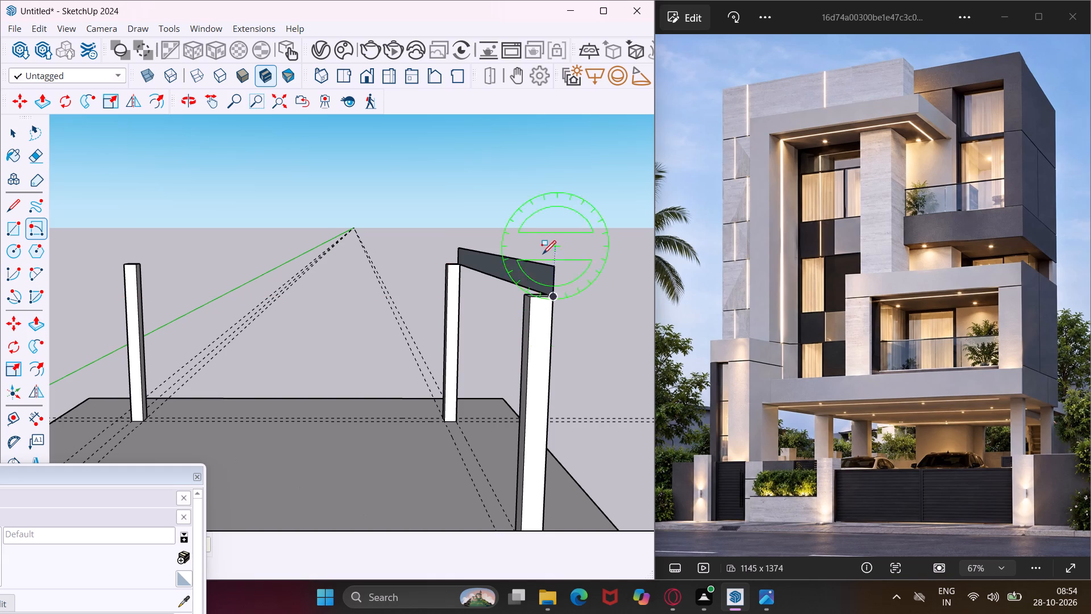
Push/Pull the 1' high face across the column tops to the outer face of the opposite columns, forming the roof slab.
key("space")
scroll(538, 266, "up", 4)
left_click(541, 279)
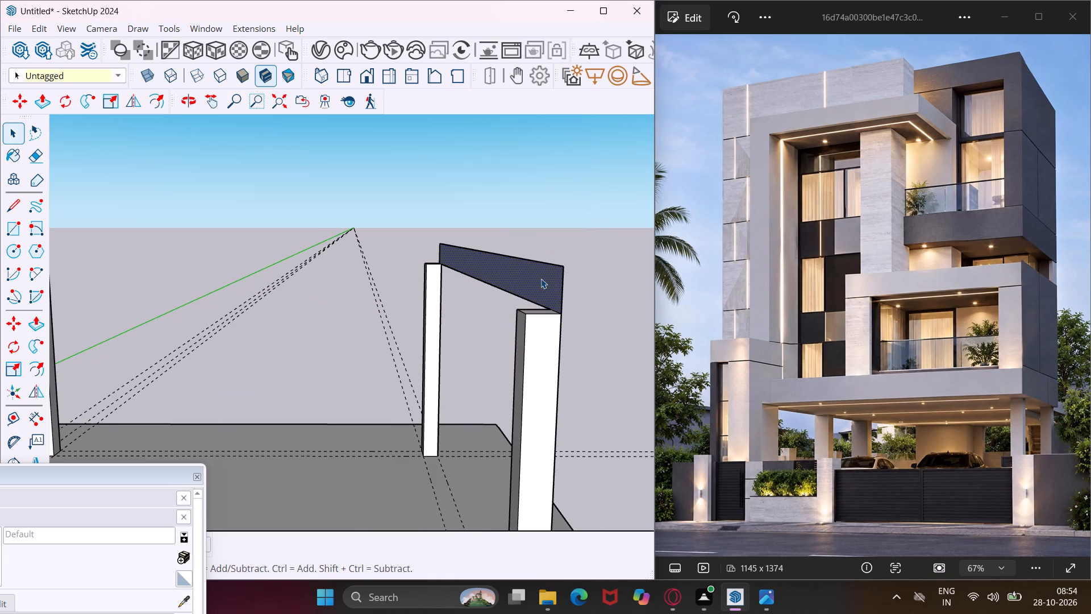
key("p")
left_click(541, 279)
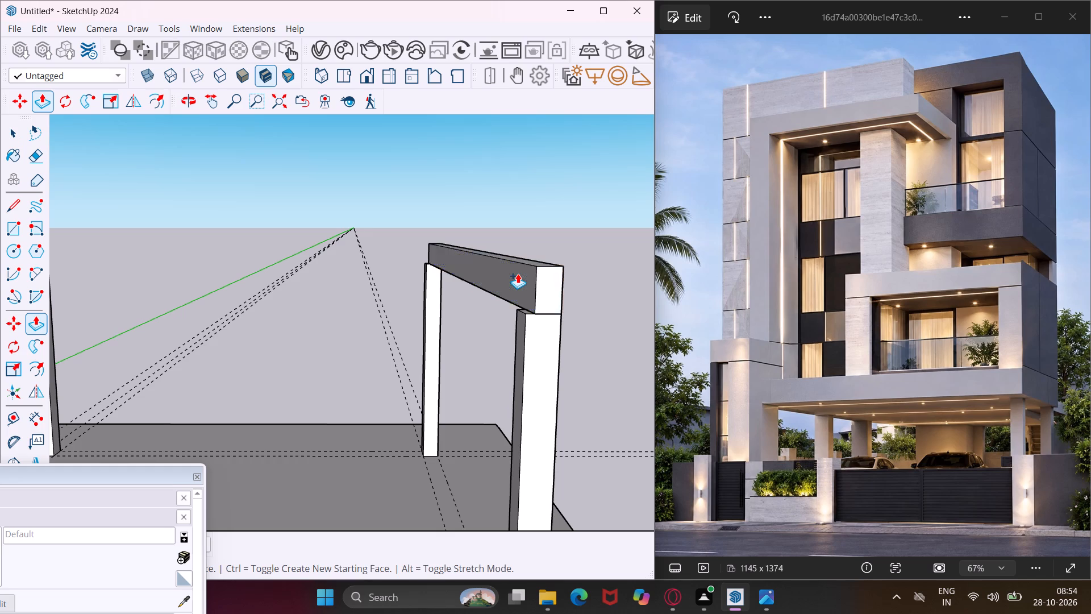
scroll(518, 273, "down", 10)
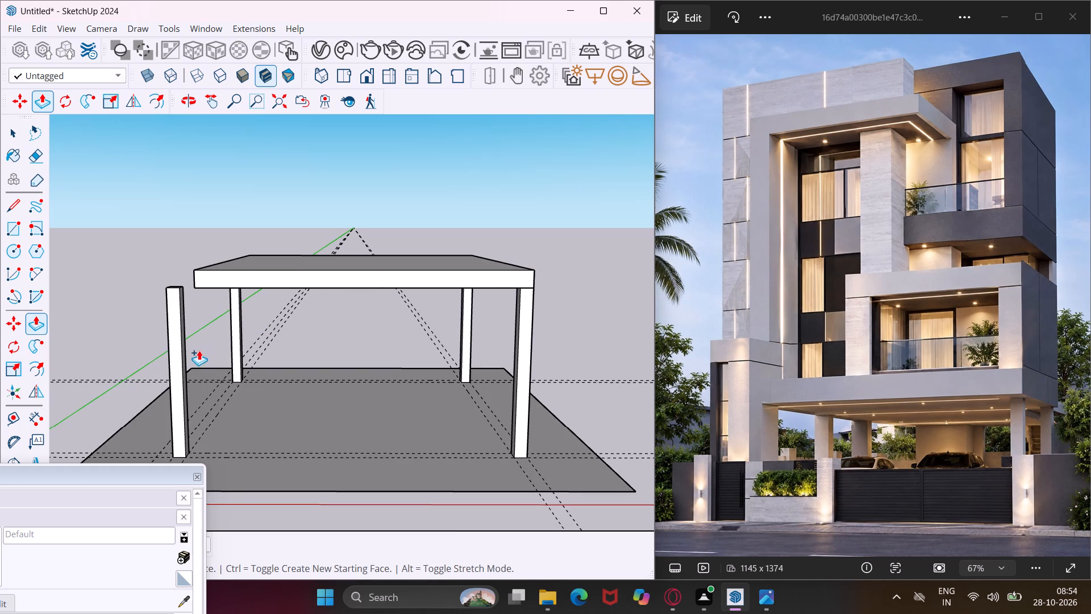
left_click(172, 375)
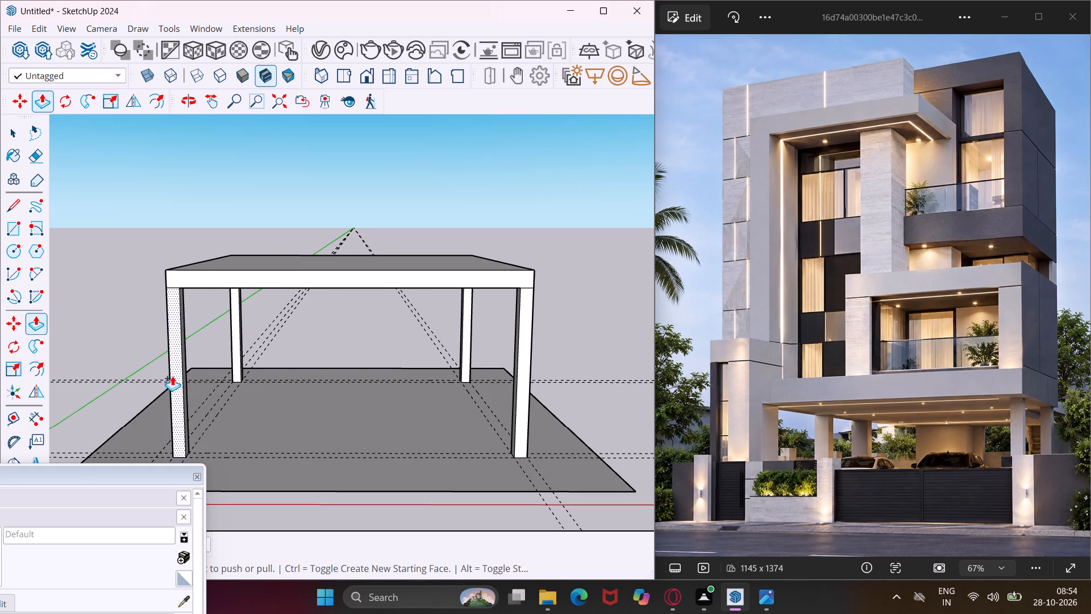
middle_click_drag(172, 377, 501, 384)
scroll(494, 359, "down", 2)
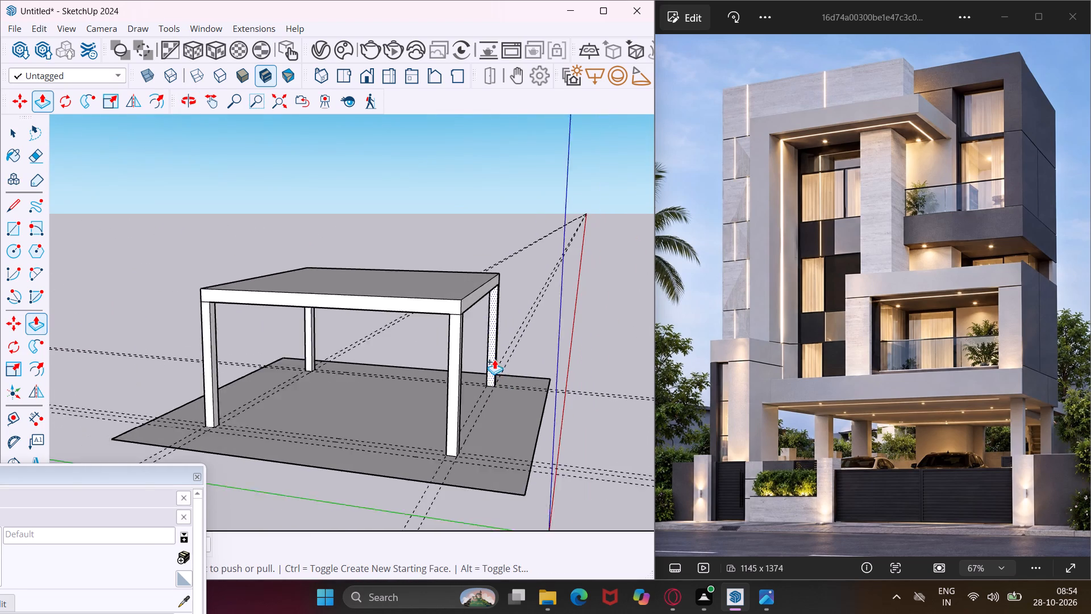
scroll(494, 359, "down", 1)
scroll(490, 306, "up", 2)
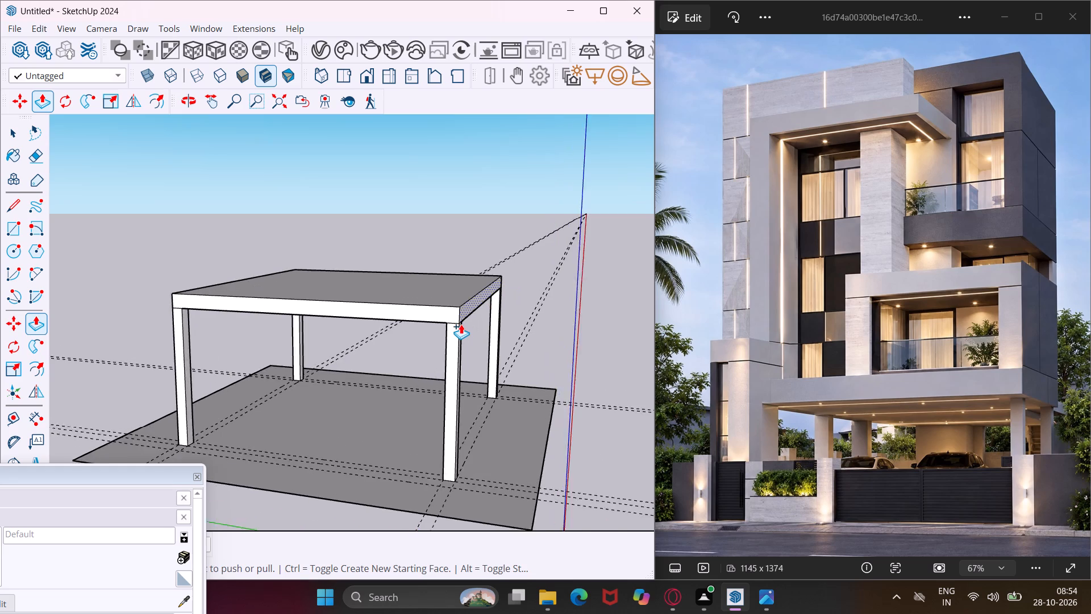
Push/Pull the slab's side face that faces the red axis outward by 2'.
scroll(461, 324, "up", 9)
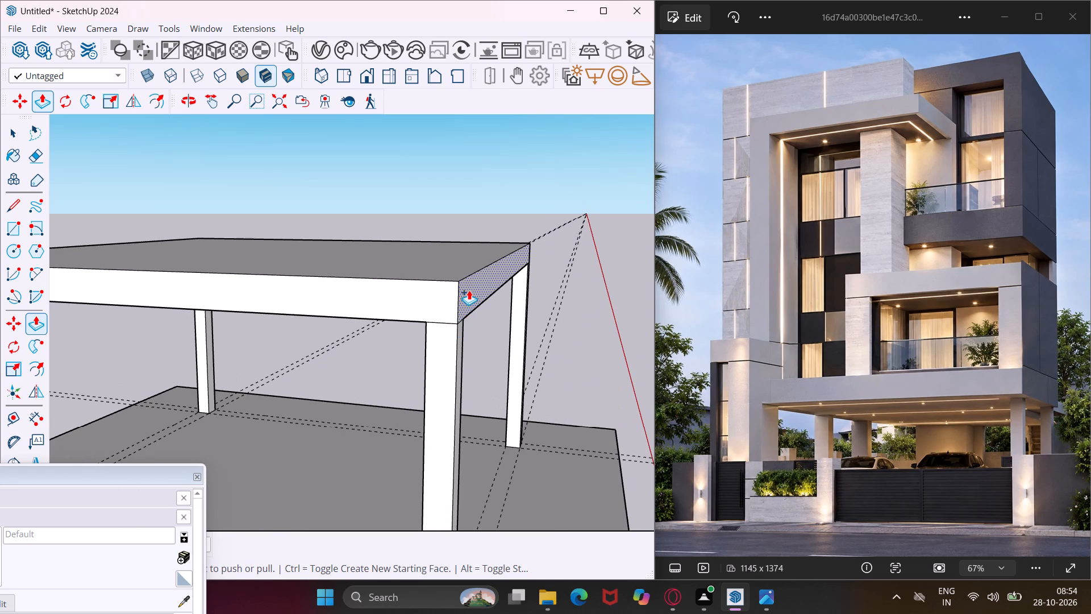
left_click(469, 290)
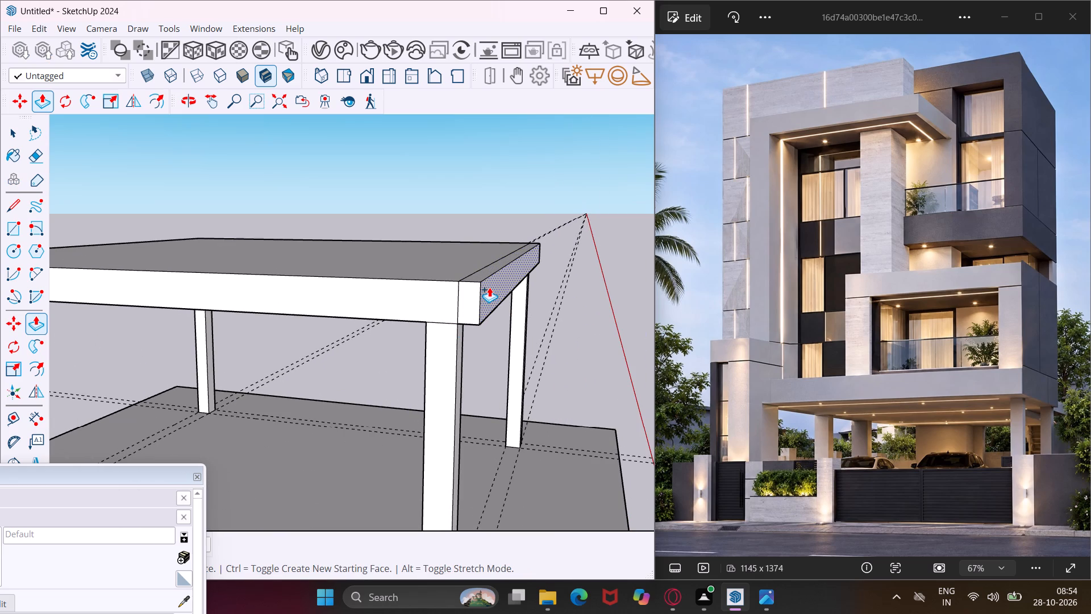
type("2'")
key("Return")
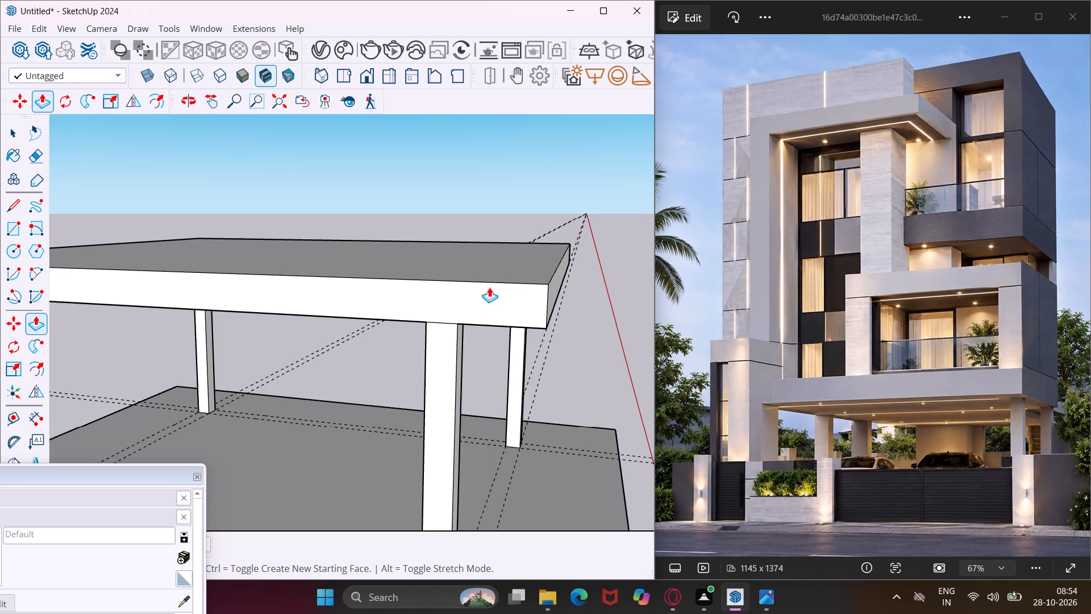
Extend the slab's other three side faces outward by the same 2', completing the overhang around the columns.
scroll(489, 287, "down", 3)
double_click(479, 292)
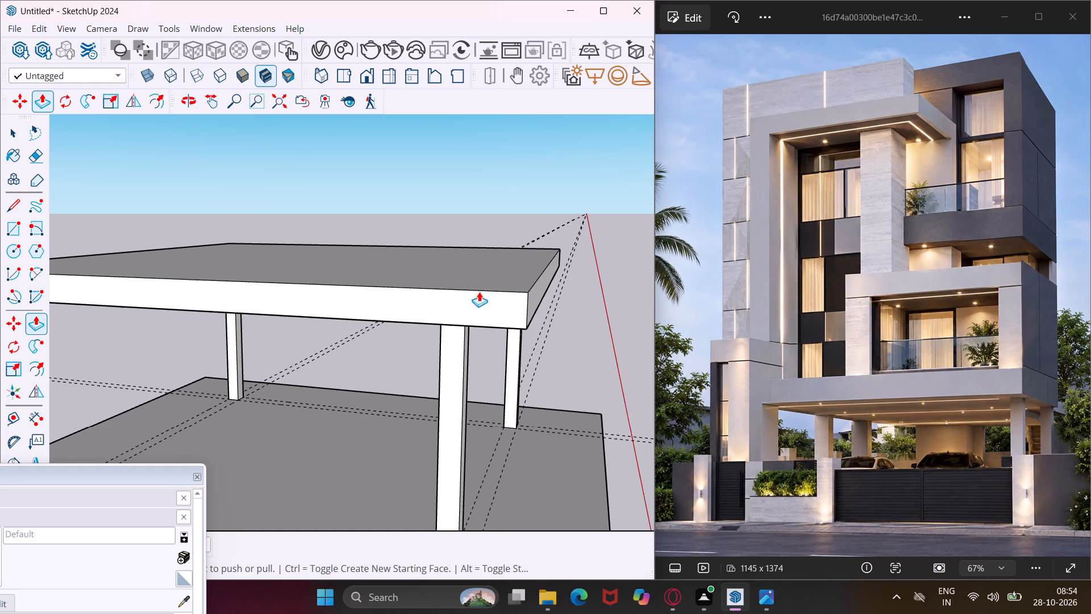
middle_click_drag(589, 260, 294, 307)
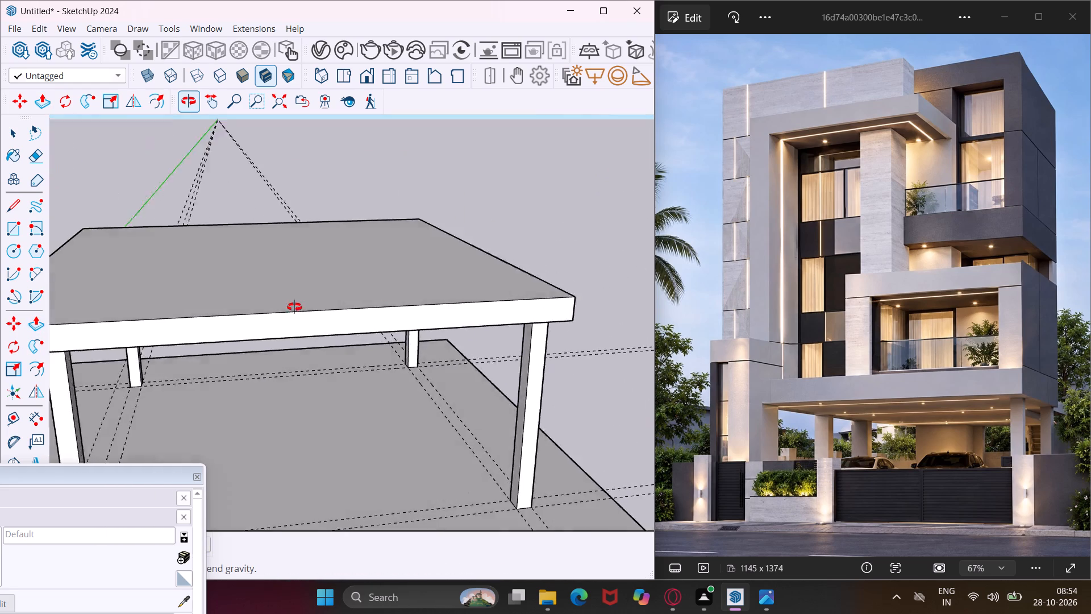
middle_click_drag(294, 307, 186, 341)
middle_click_drag(498, 374, 428, 370)
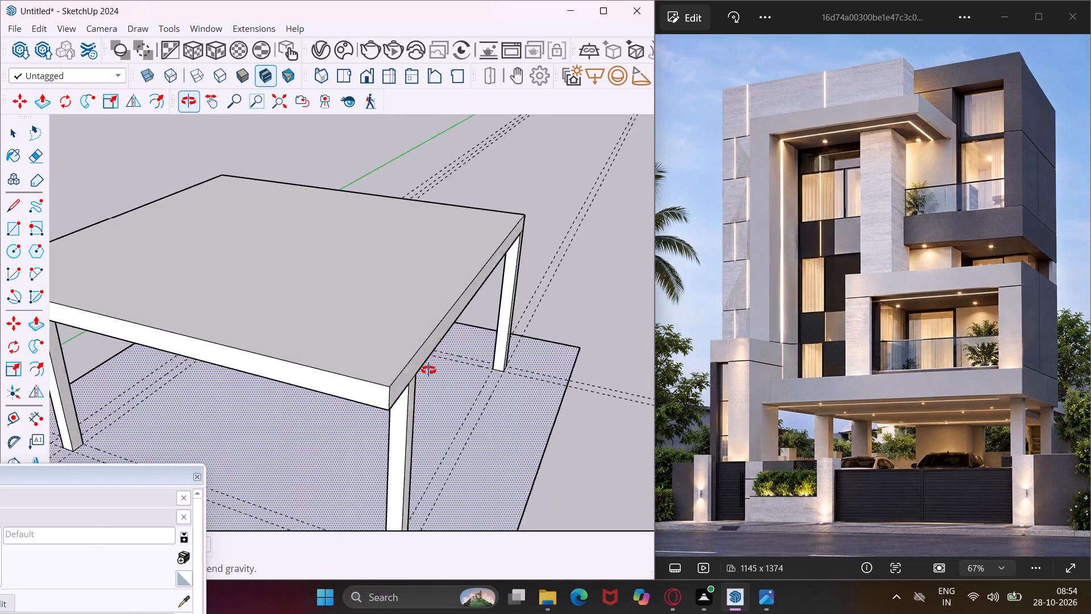
middle_click_drag(428, 370, 418, 367)
scroll(361, 364, "up", 4)
double_click(346, 364)
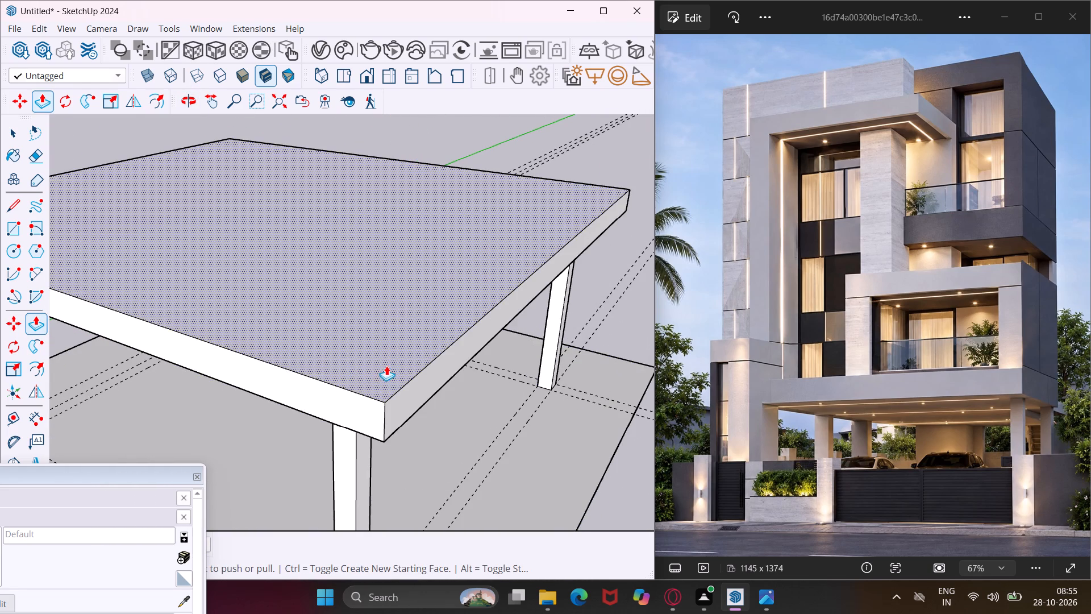
scroll(385, 366, "down", 6)
middle_click_drag(555, 285, 276, 309)
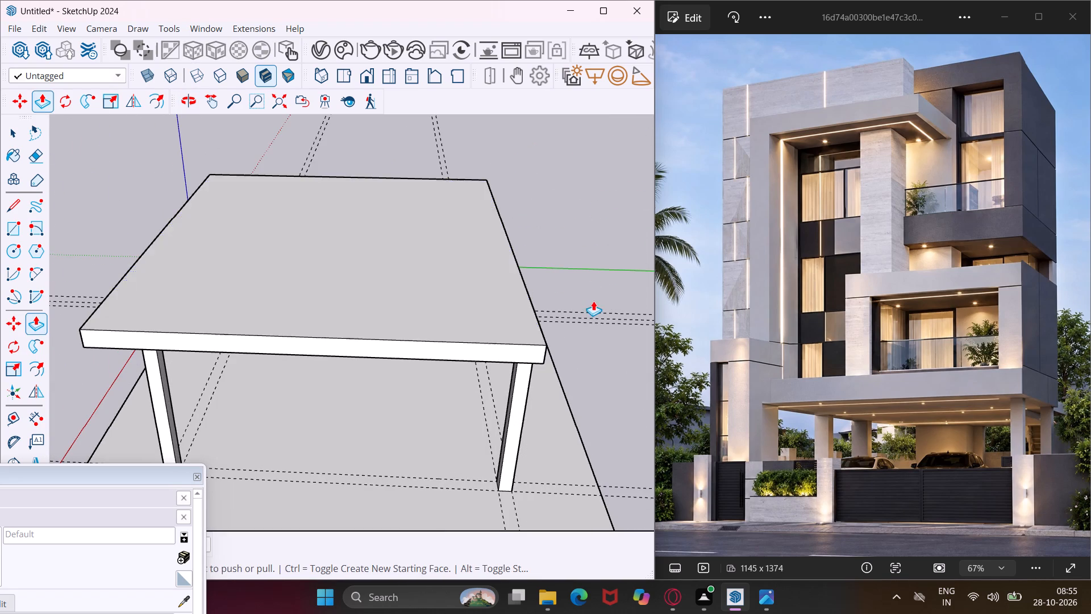
middle_click_drag(592, 301, 456, 257)
scroll(440, 329, "up", 3)
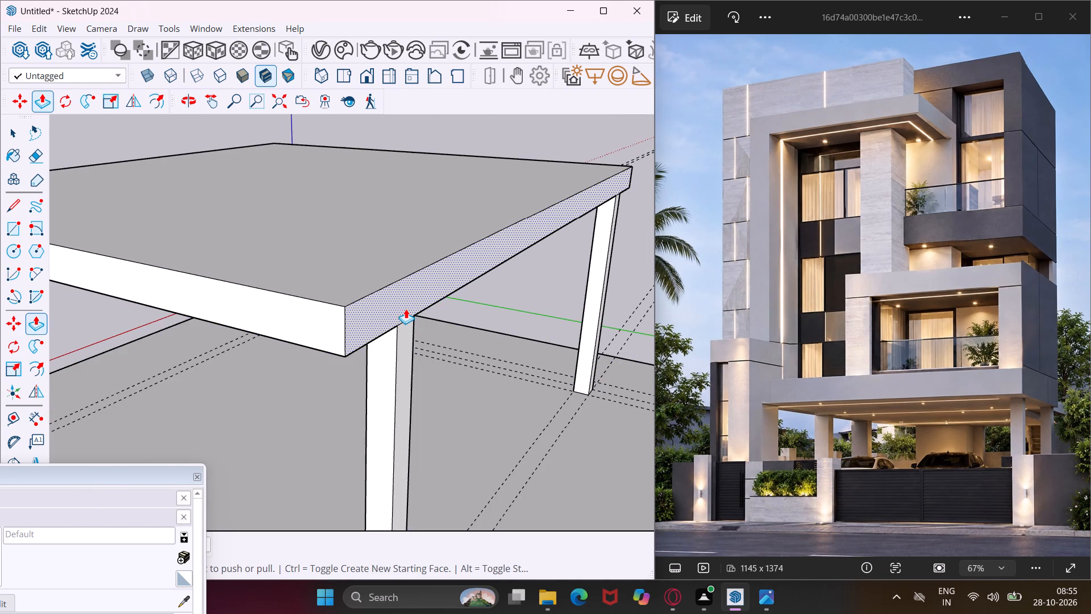
double_click(405, 309)
scroll(405, 309, "down", 5)
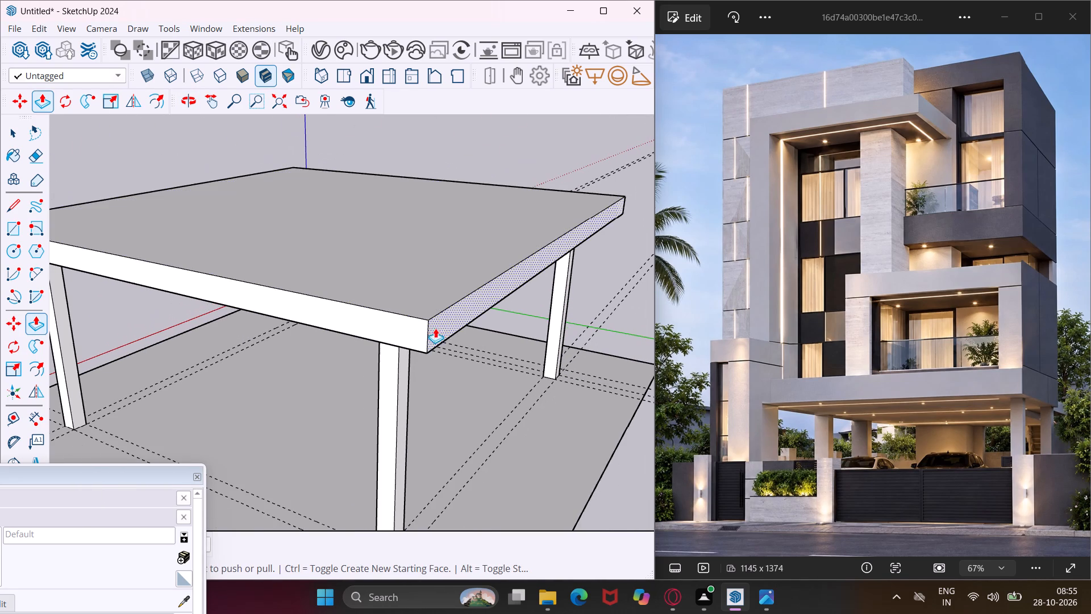
key("Escape")
key("space")
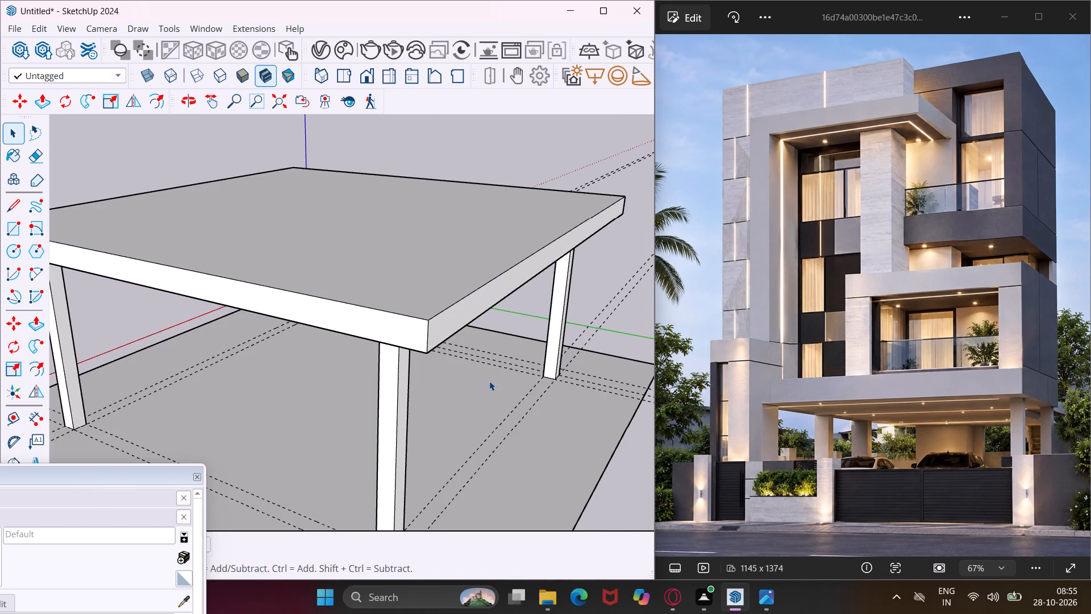
On the column near the green axis and farthest from the red axis, extend the face away from the red axis outward by 2".
scroll(449, 306, "down", 6)
middle_click_drag(442, 274, 424, 328)
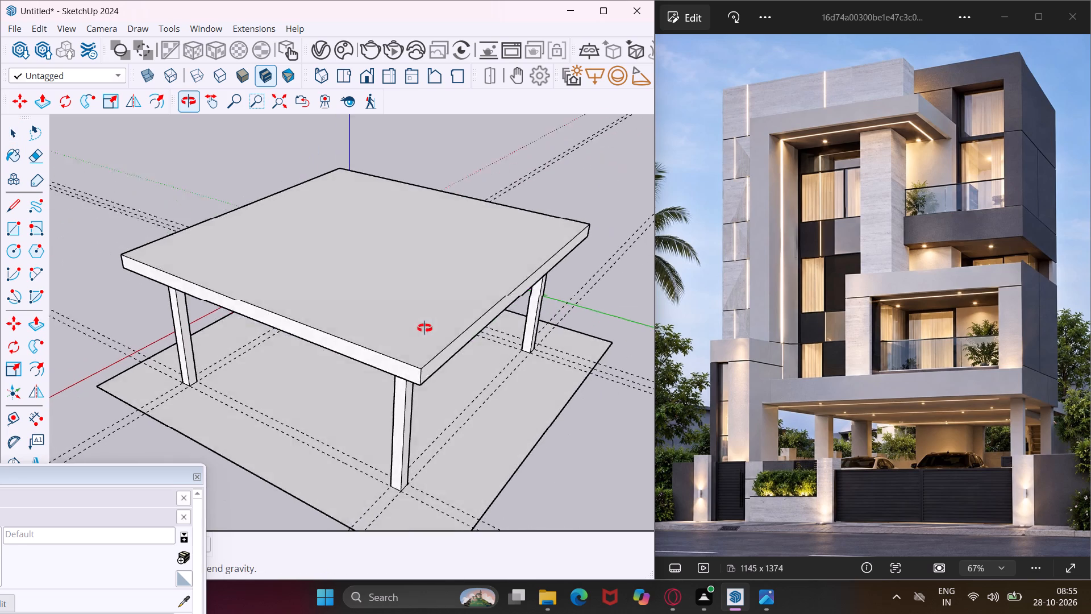
middle_click_drag(424, 328, 54, 267)
middle_click_drag(450, 223, 218, 228)
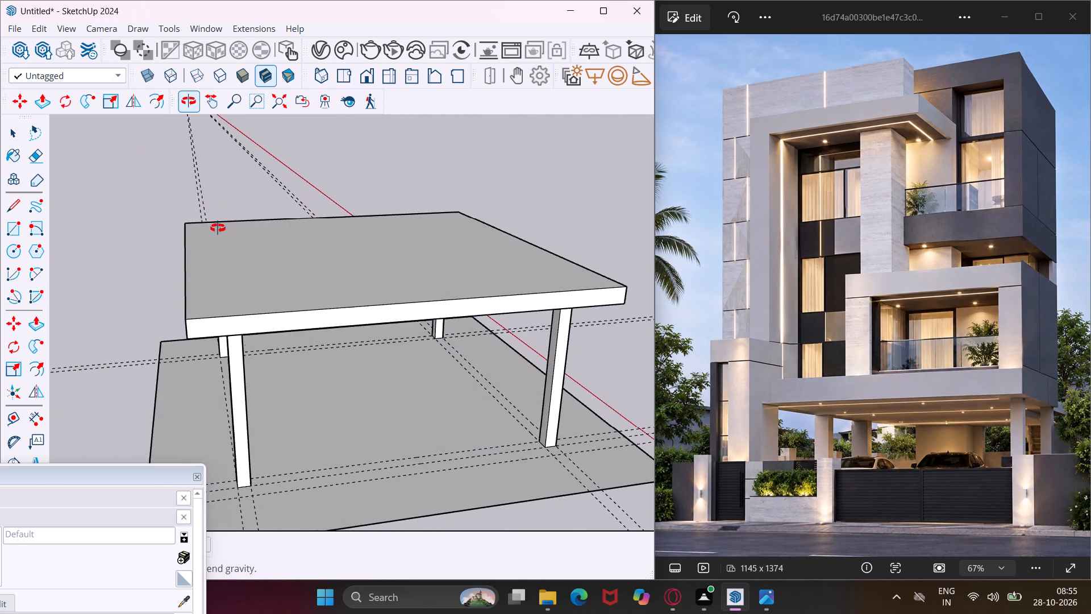
middle_click_drag(218, 228, 241, 168)
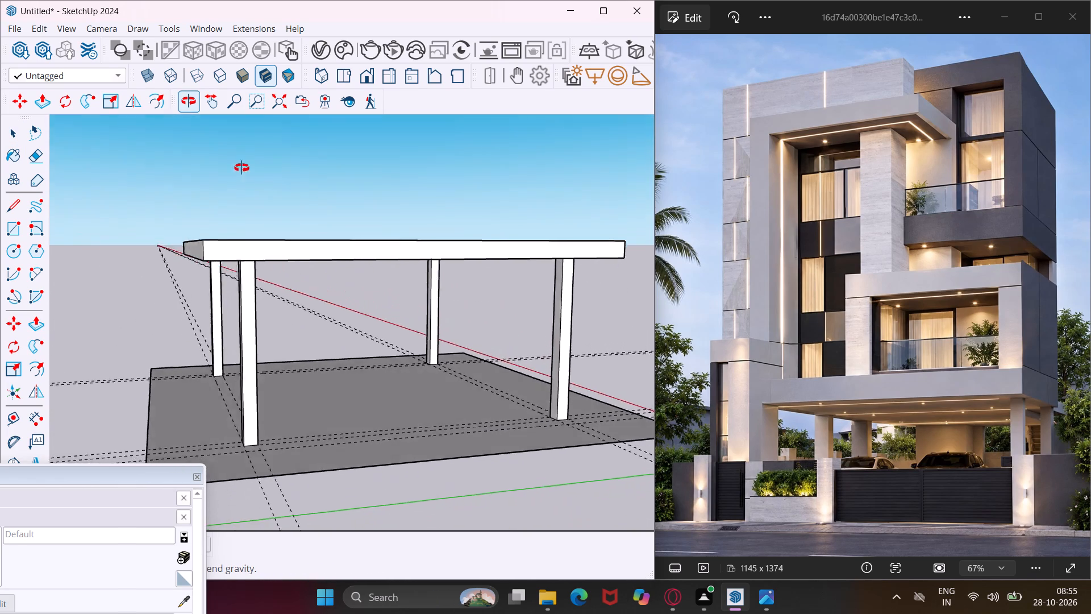
middle_click_drag(241, 168, 371, 179)
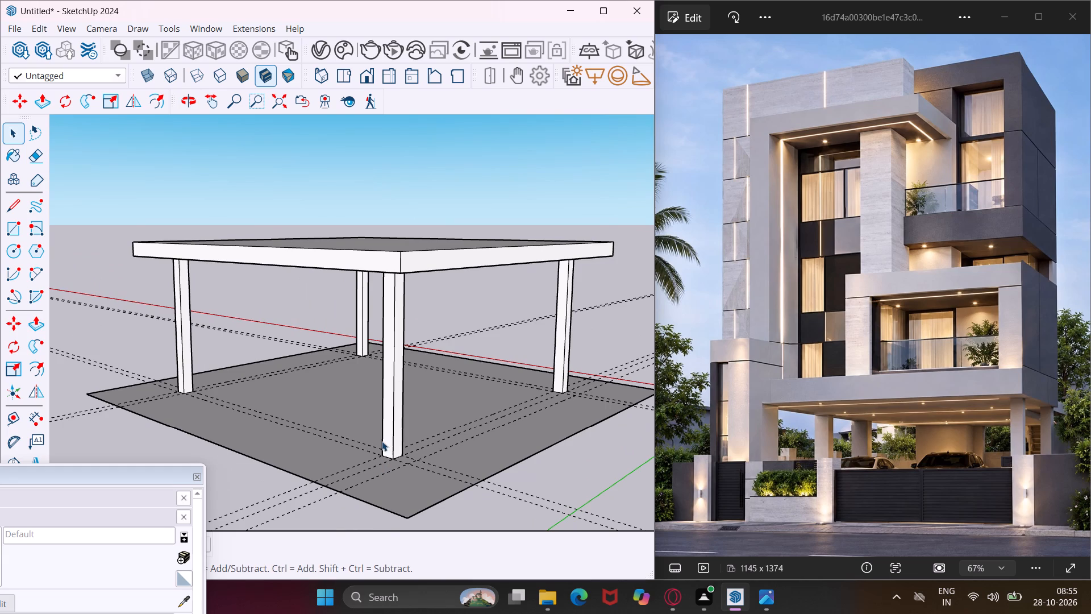
scroll(381, 439, "up", 9)
left_click(401, 449)
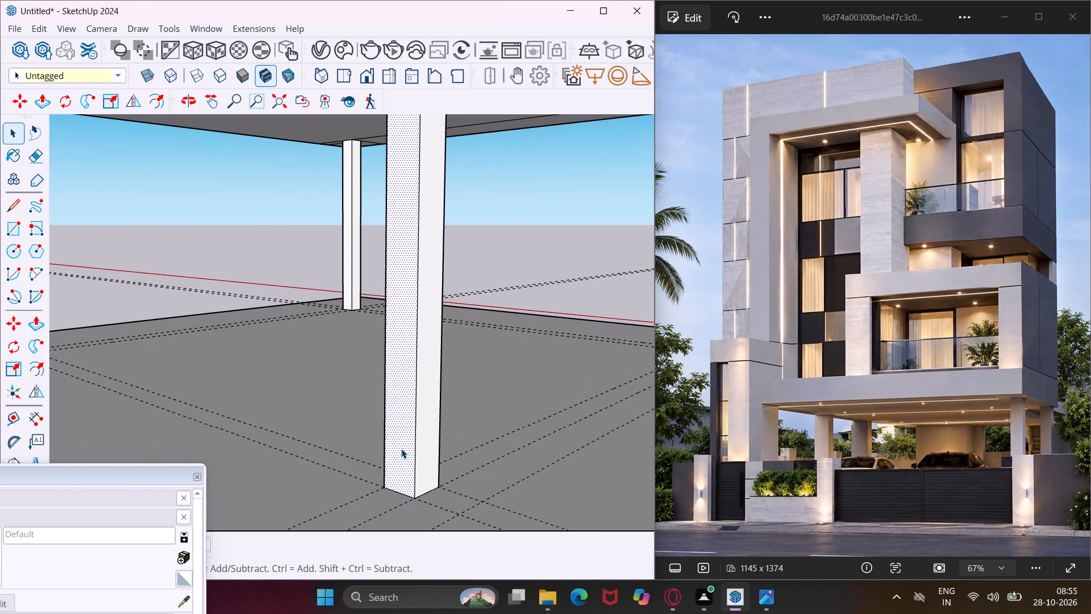
key("2")
key("shift+quotedbl")
key("Return")
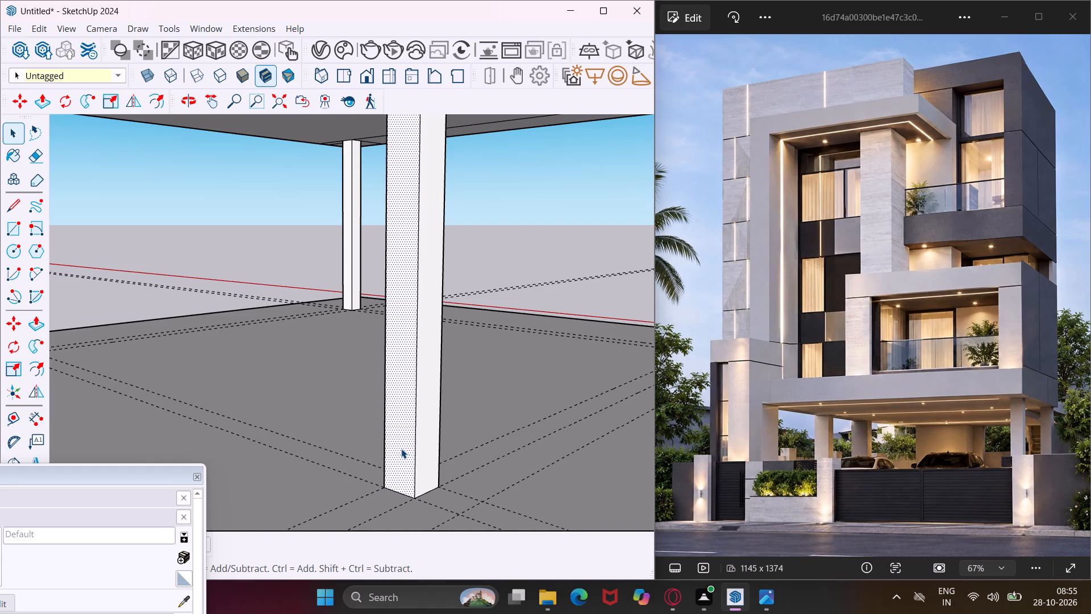
left_click(401, 449)
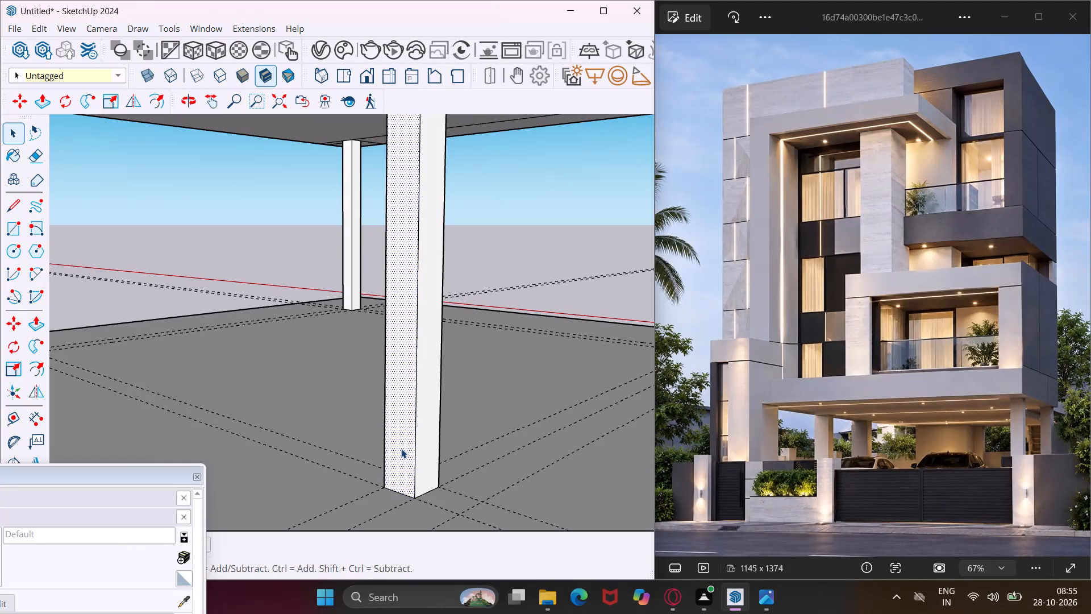
key("p")
left_click(401, 449)
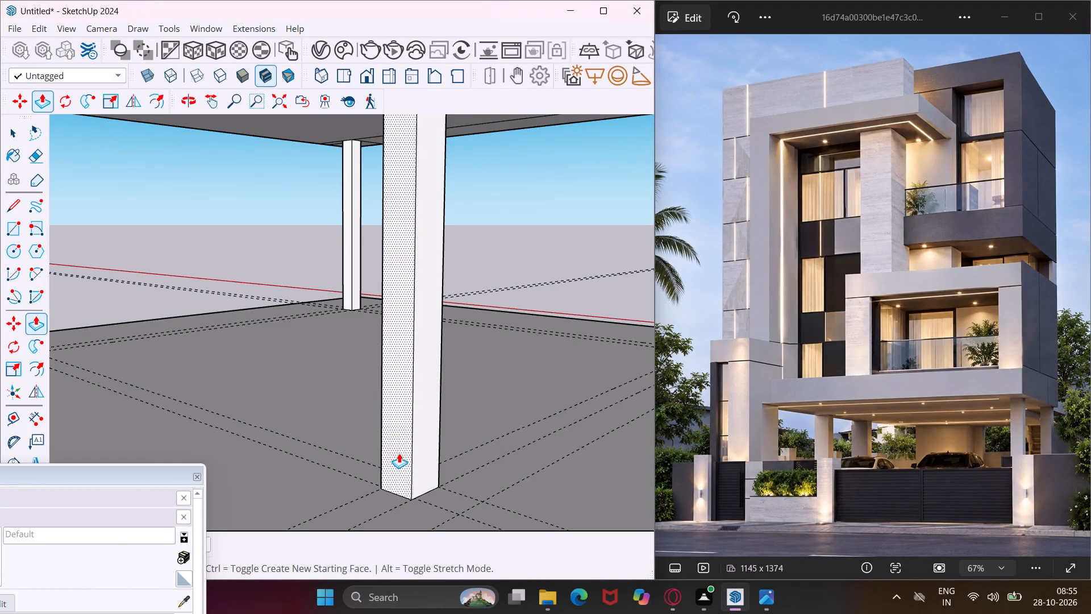
type("2\"")
key("Return")
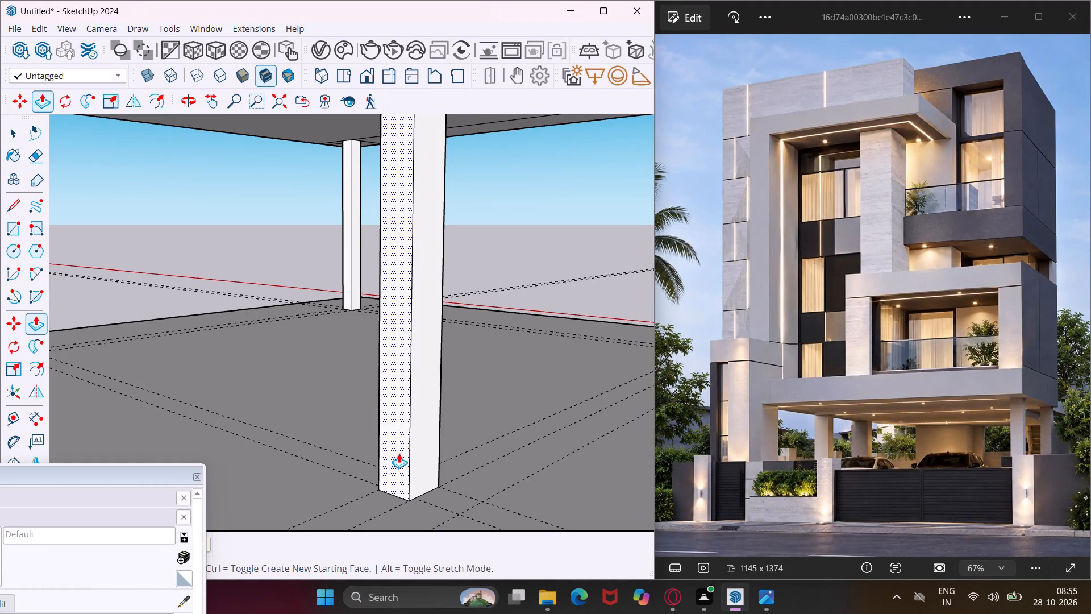
Extend the same column's face toward the green axis outward by the same 2".
scroll(399, 453, "down", 3)
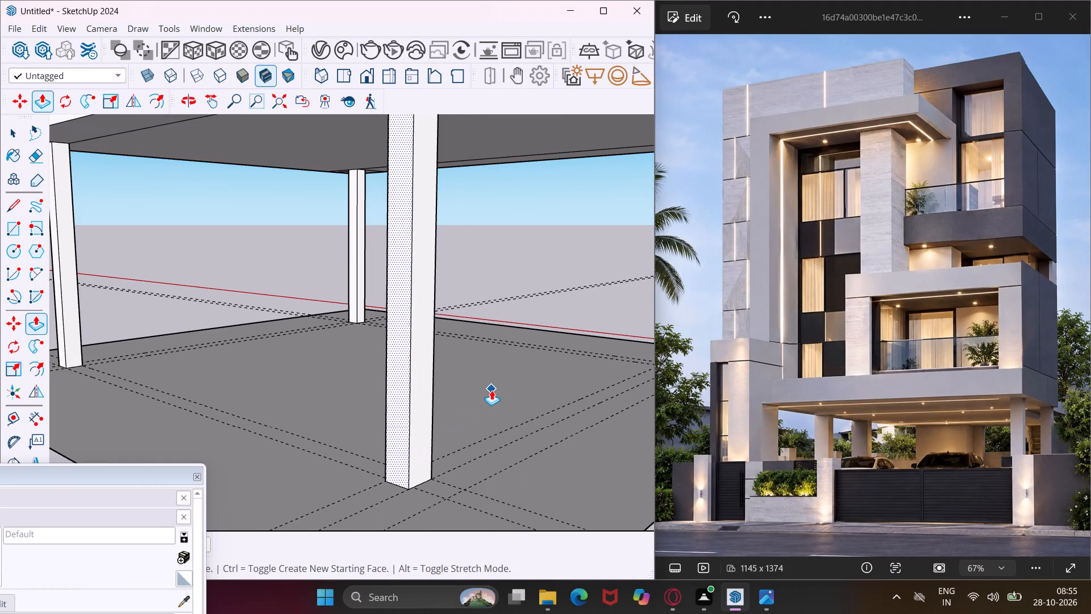
middle_click_drag(485, 391, 339, 380)
scroll(329, 354, "down", 5)
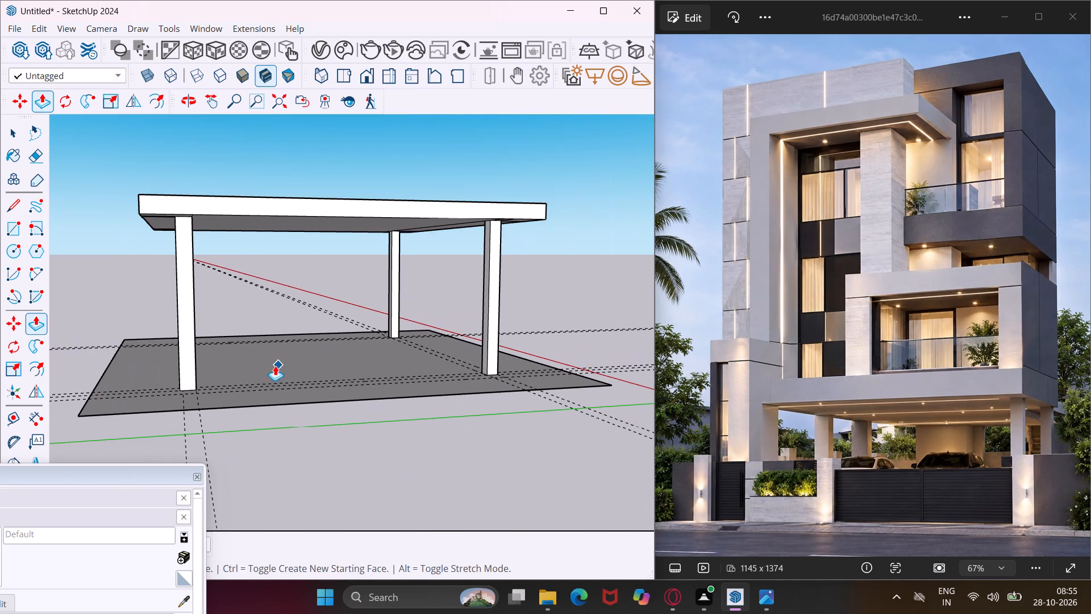
scroll(205, 355, "up", 5)
middle_click_drag(456, 368, 395, 371)
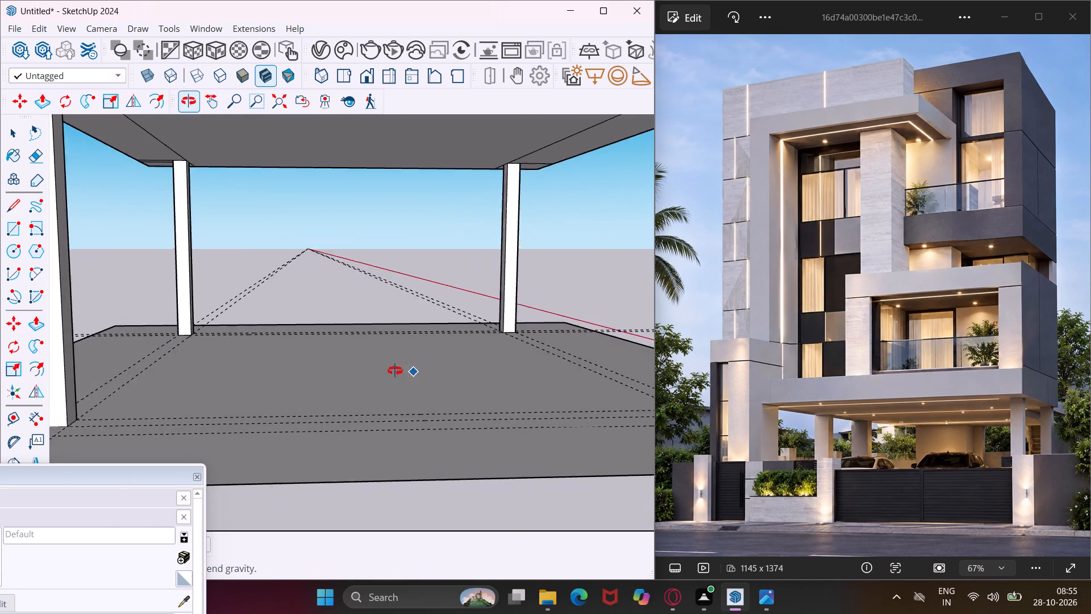
middle_click_drag(395, 371, 370, 370)
key("Escape")
scroll(481, 334, "down", 6)
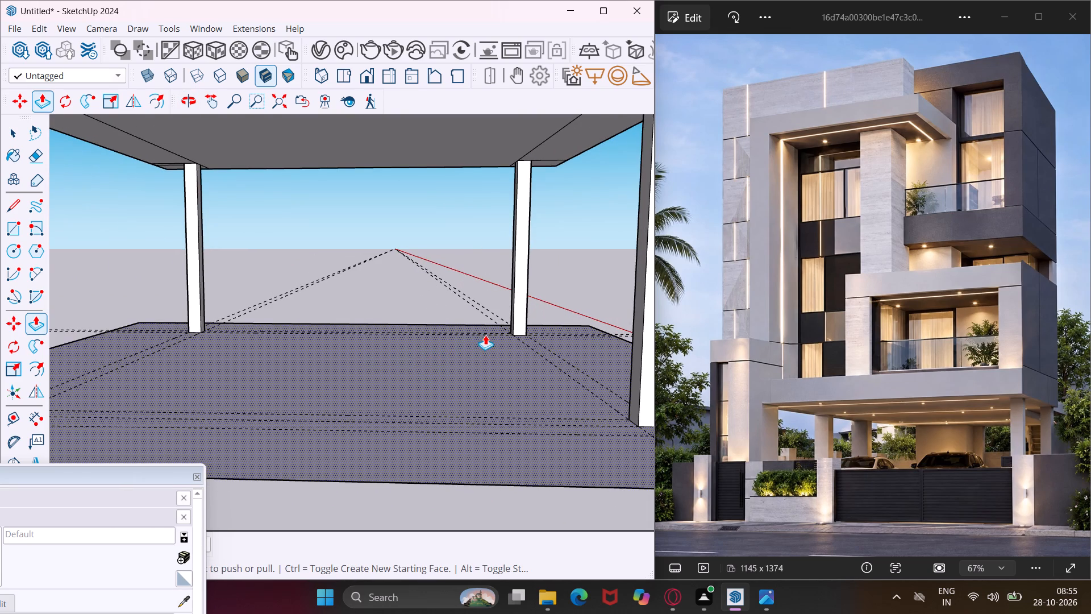
scroll(485, 335, "down", 7)
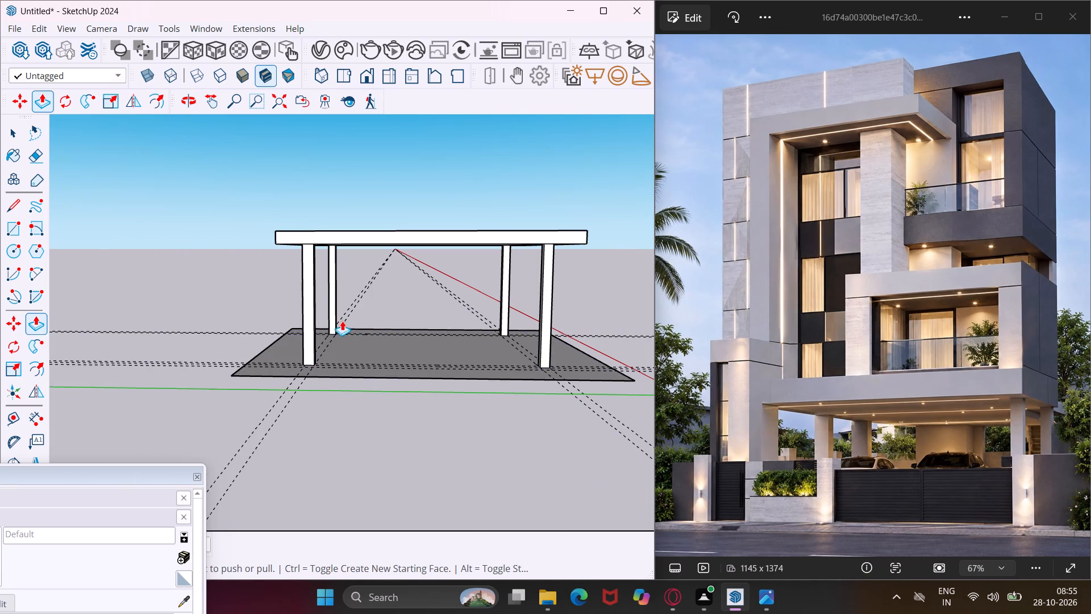
scroll(310, 331, "up", 10)
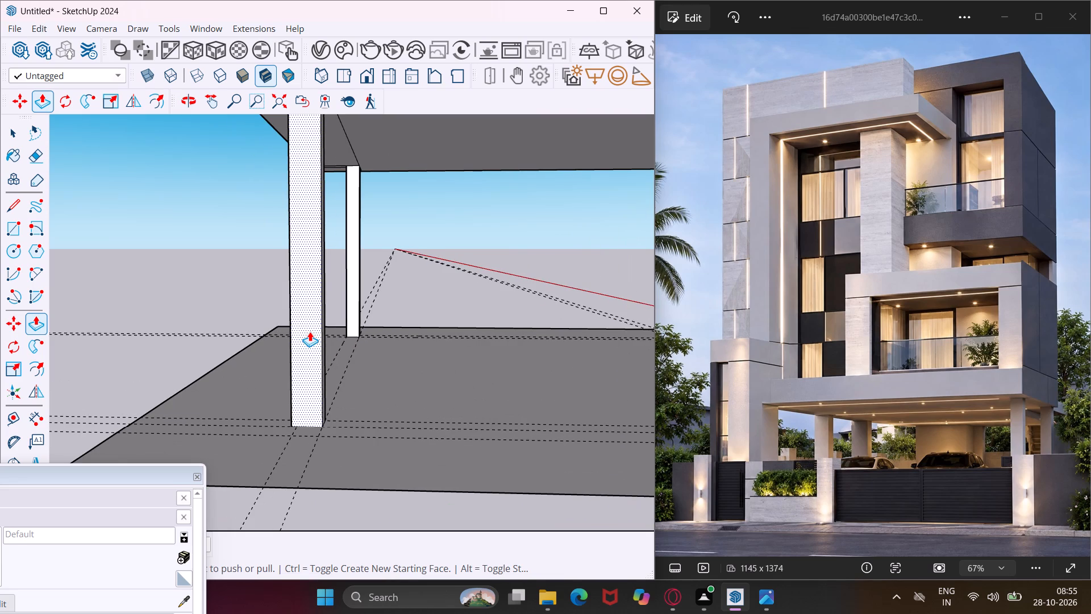
double_click(310, 331)
Extend the same column's face toward the red axis outward by the same 2".
middle_click_drag(301, 342, 243, 351)
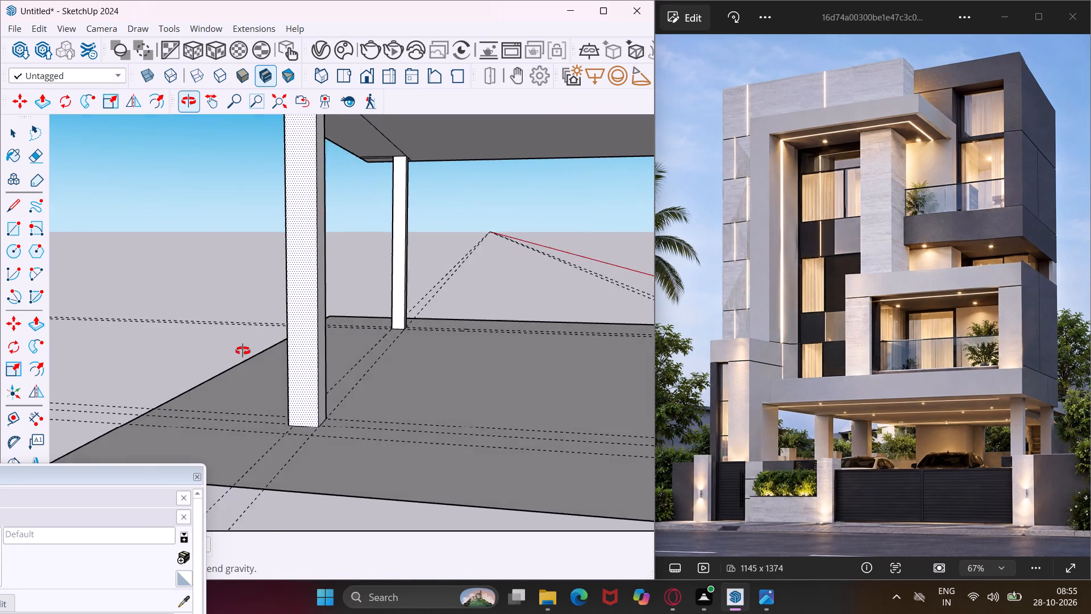
middle_click_drag(243, 351, 165, 351)
scroll(293, 339, "up", 5)
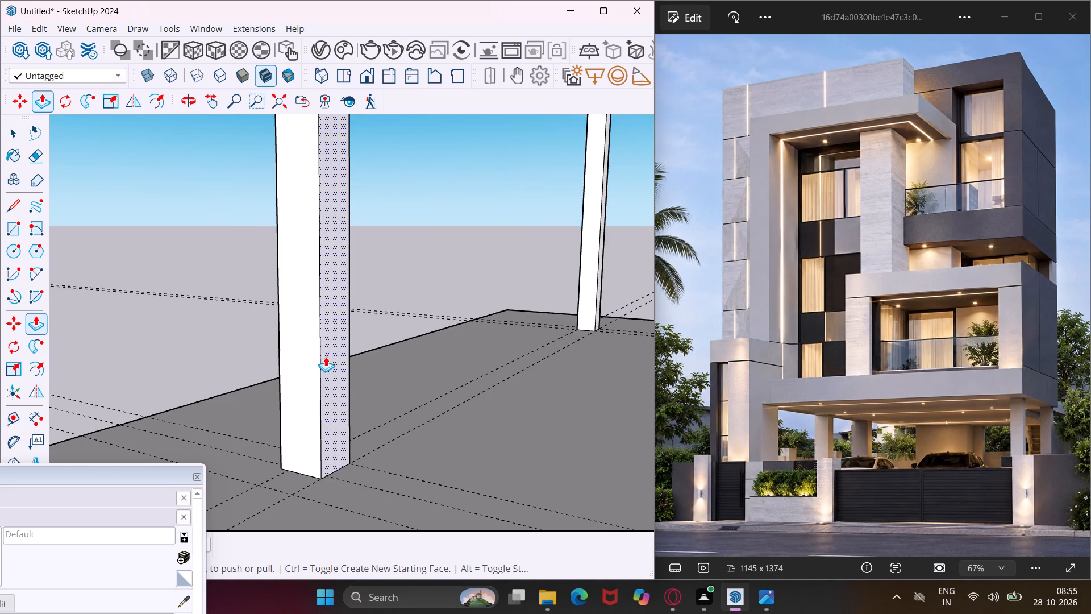
double_click(326, 356)
Extend the remaining face of that column, facing away from the green axis, outward by the same 2".
scroll(254, 334, "down", 6)
middle_click_drag(310, 346, 272, 361)
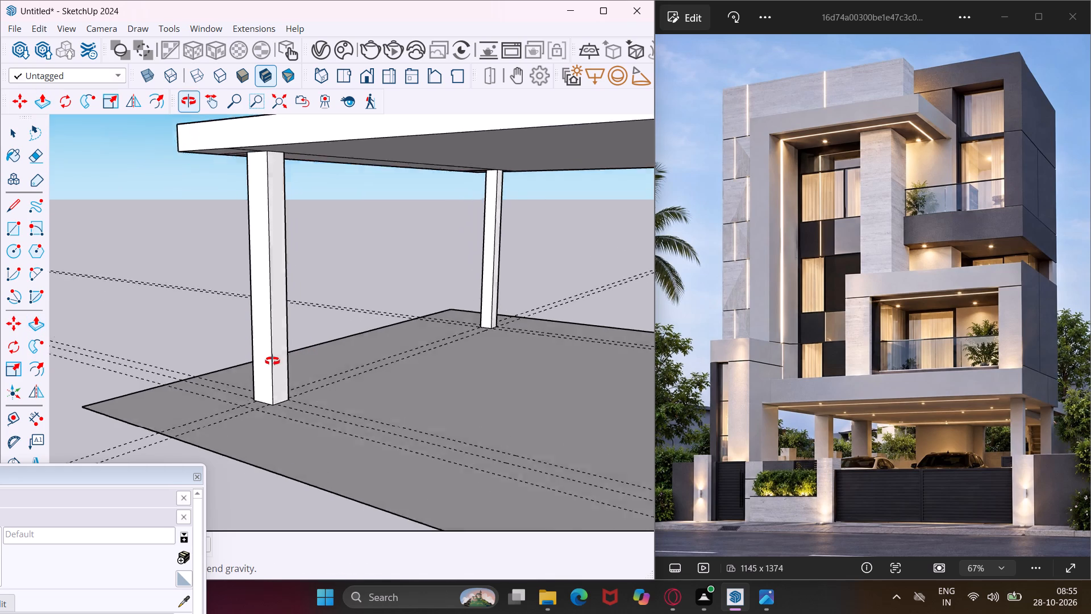
middle_click_drag(272, 361, 156, 376)
scroll(227, 323, "up", 12)
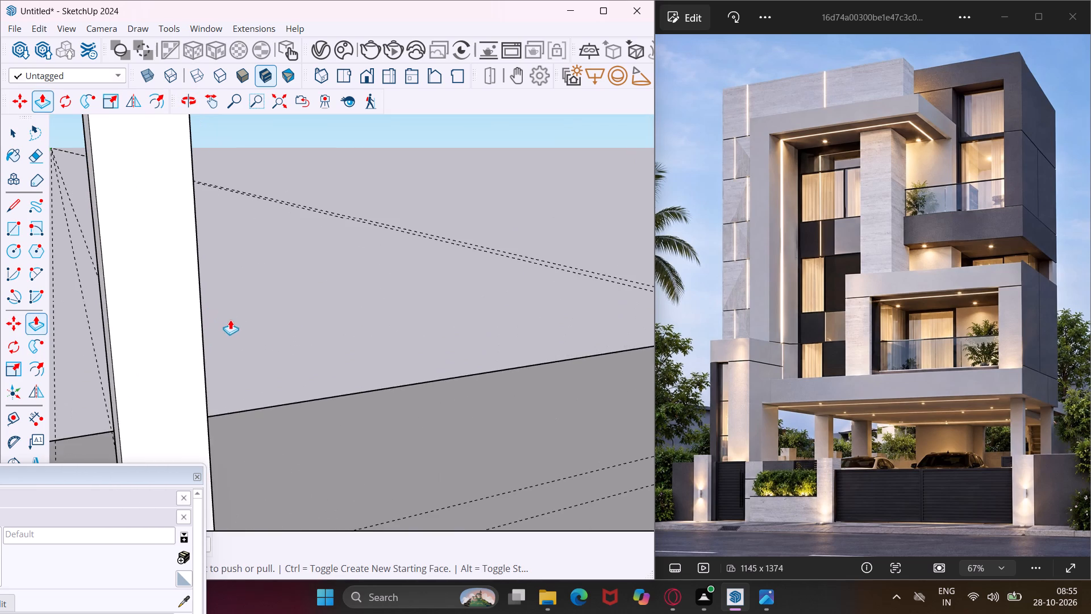
middle_click_drag(230, 320, 178, 321)
scroll(203, 290, "down", 12)
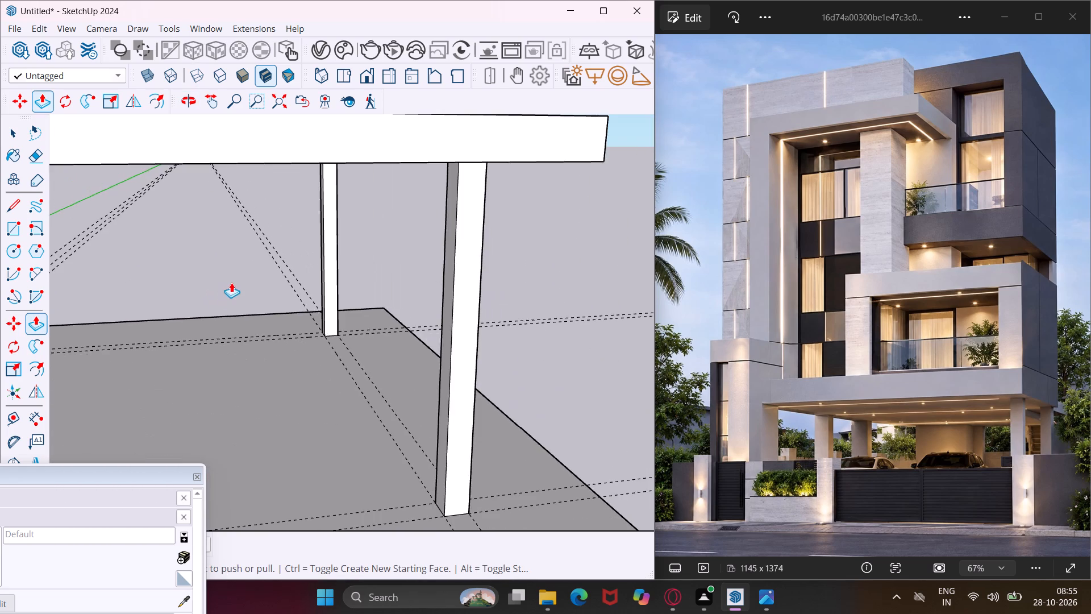
scroll(232, 281, "down", 11)
middle_click_drag(230, 293, 152, 308)
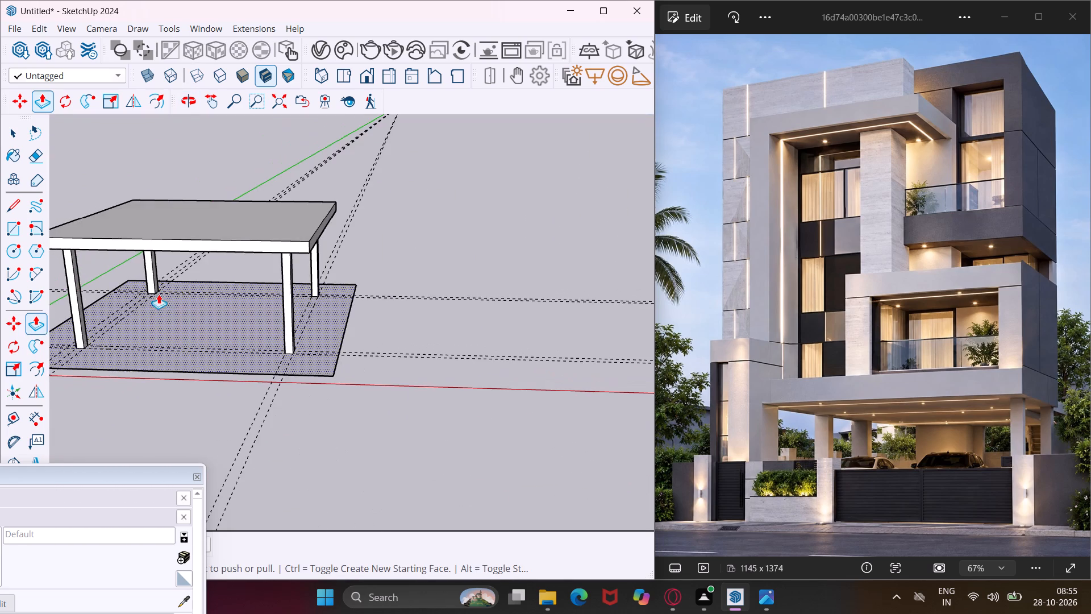
scroll(157, 283, "up", 6)
scroll(153, 273, "up", 18)
double_click(153, 273)
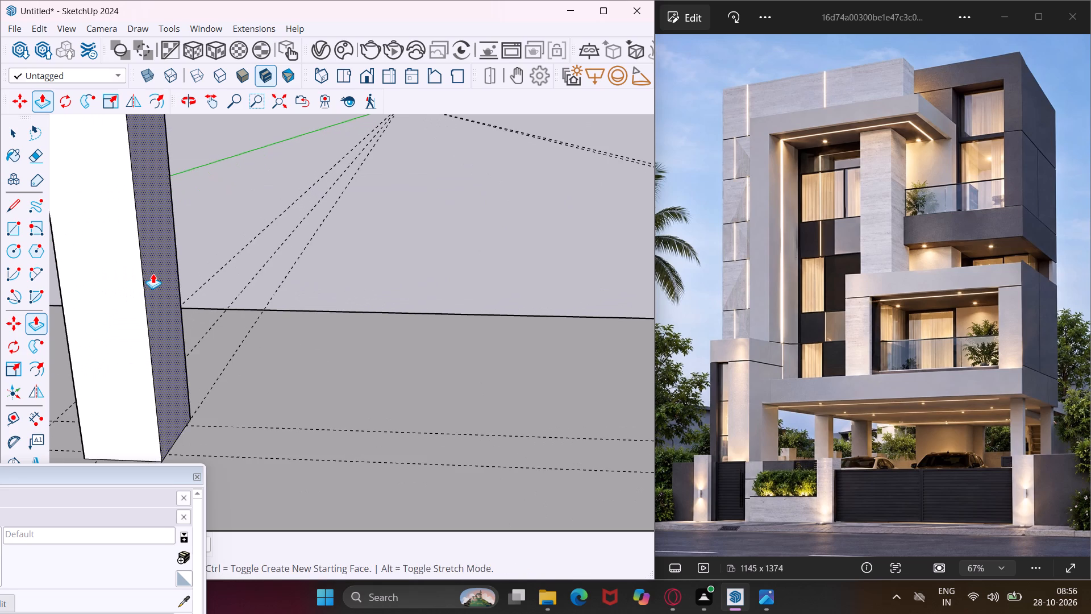
On both columns farthest from the green axis, extend the faces toward the red axis outward by the same 2".
scroll(124, 252, "down", 14)
scroll(127, 254, "down", 7)
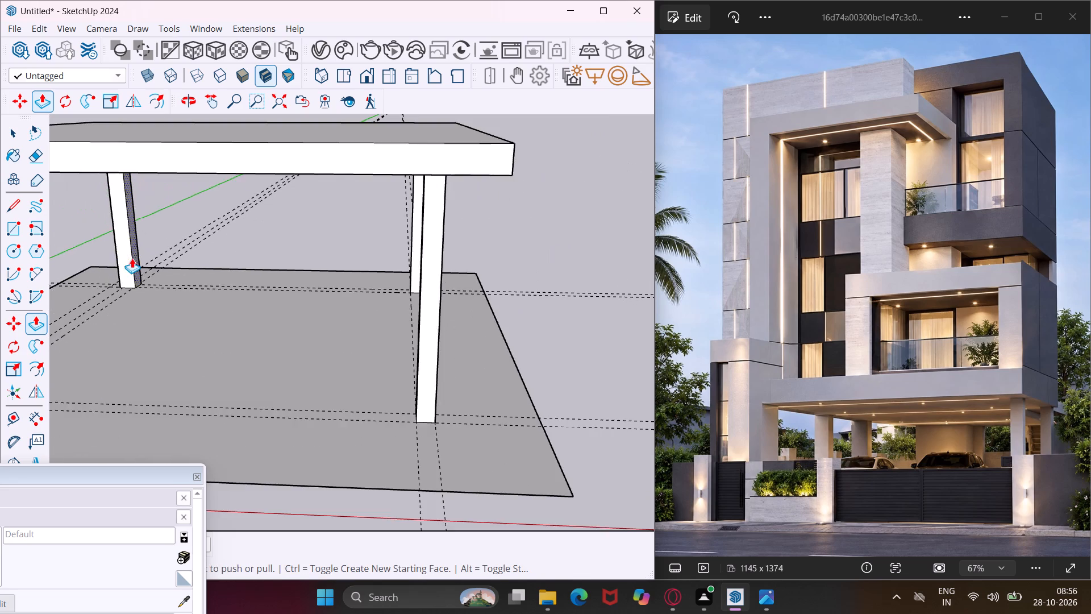
scroll(132, 259, "down", 3)
scroll(317, 304, "up", 10)
double_click(325, 309)
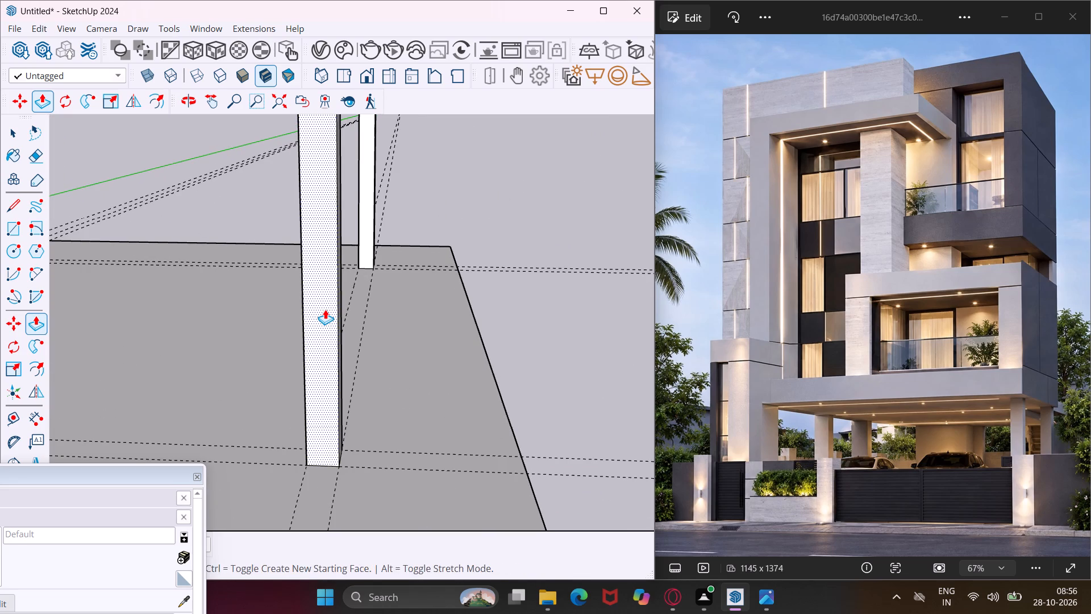
scroll(369, 221, "up", 4)
double_click(368, 221)
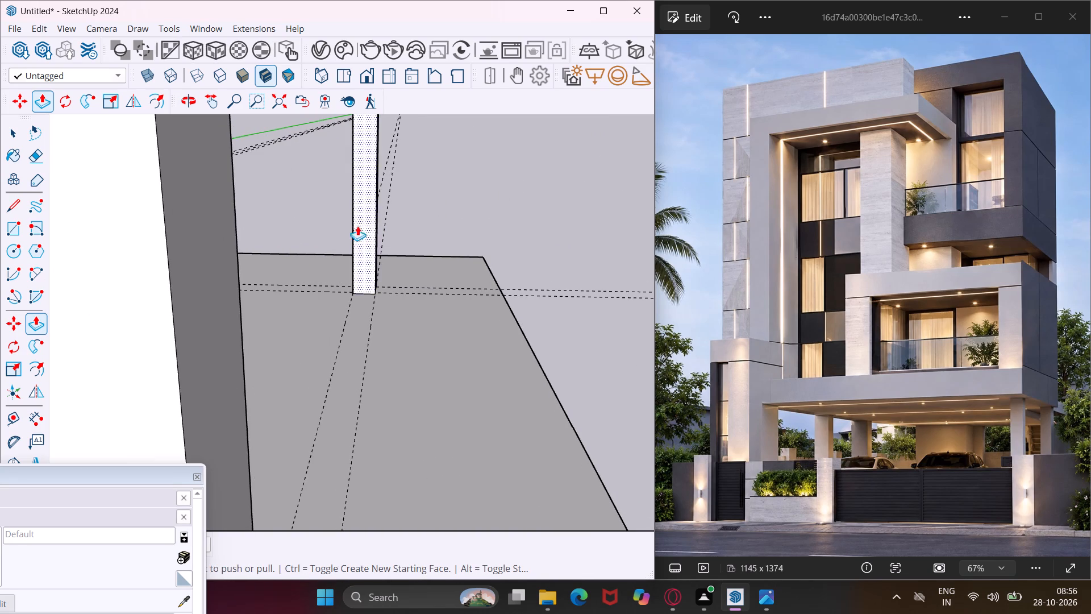
On the same two columns, extend the faces pointing away from the green axis outward by the same 2".
scroll(323, 220, "down", 5)
middle_click_drag(295, 299, 207, 312)
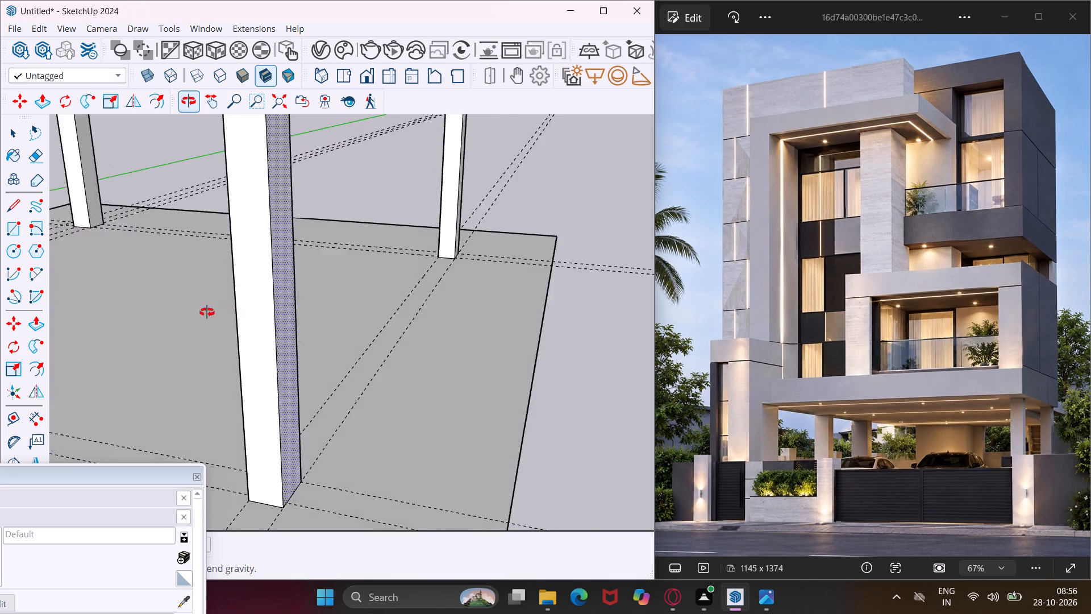
middle_click_drag(207, 312, 177, 312)
scroll(265, 321, "up", 5)
double_click(268, 321)
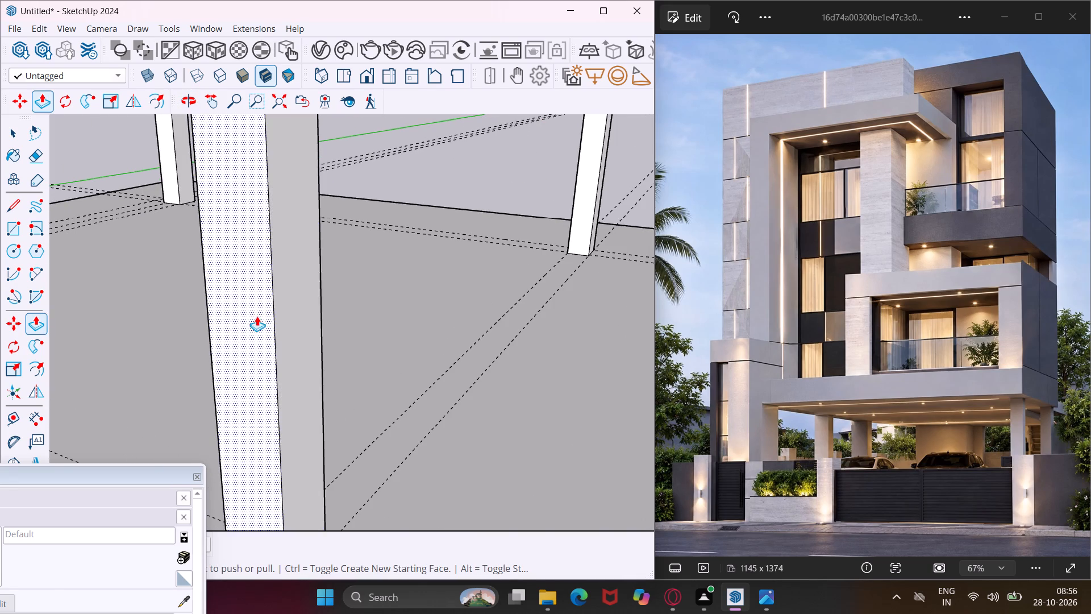
scroll(251, 305, "down", 5)
scroll(550, 206, "up", 7)
double_click(544, 196)
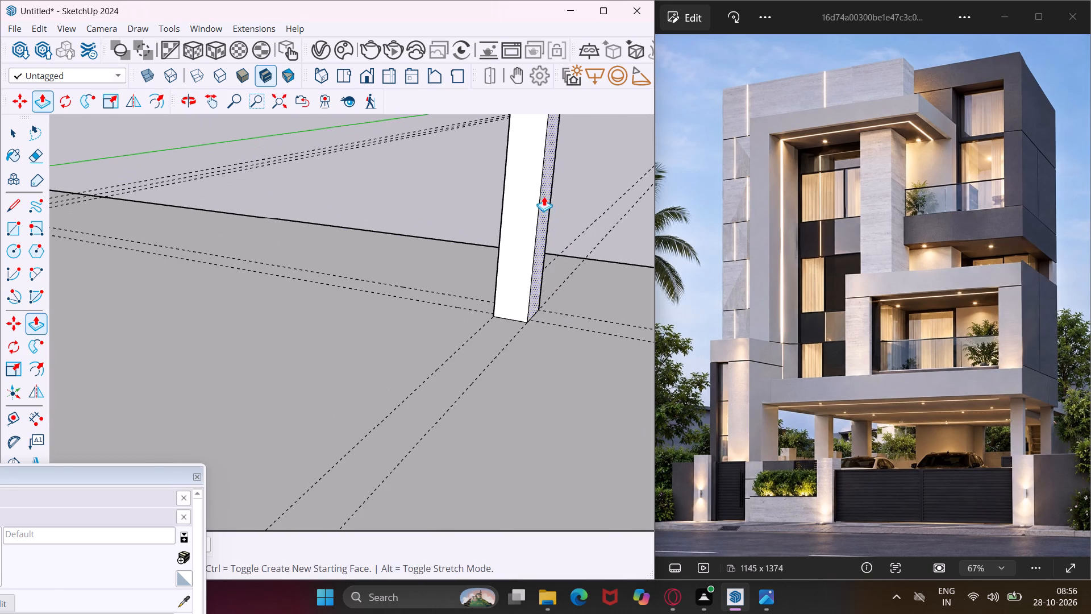
Extend the faces of these two columns that point toward the green axis outward by the same 2".
scroll(520, 182, "down", 5)
middle_click_drag(423, 276, 488, 288)
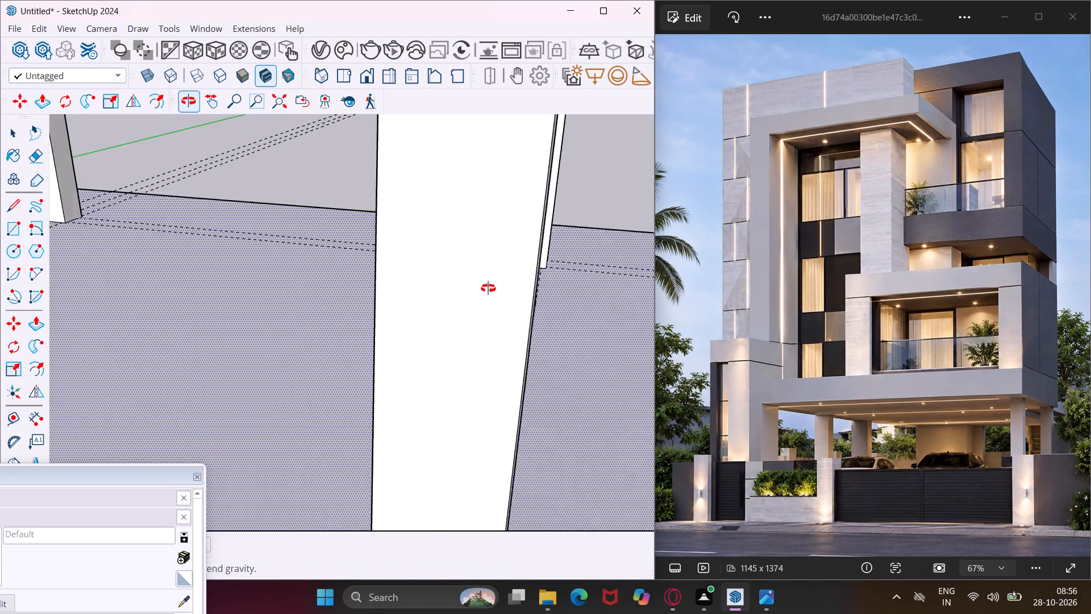
middle_click_drag(488, 288, 514, 286)
scroll(509, 207, "up", 13)
double_click(555, 237)
scroll(444, 242, "down", 7)
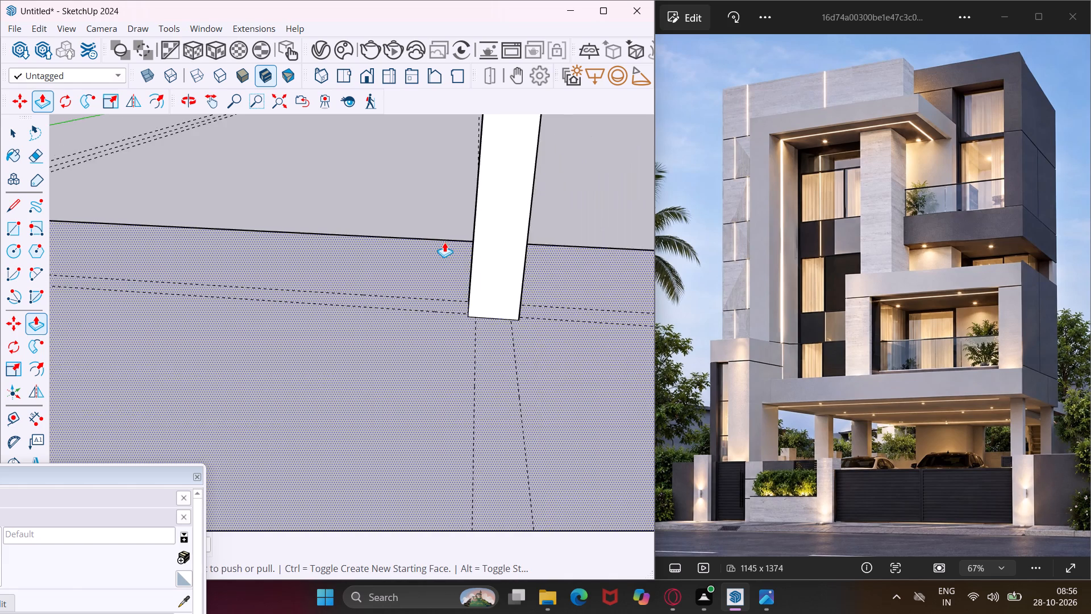
scroll(444, 242, "down", 9)
middle_click_drag(447, 242, 591, 239)
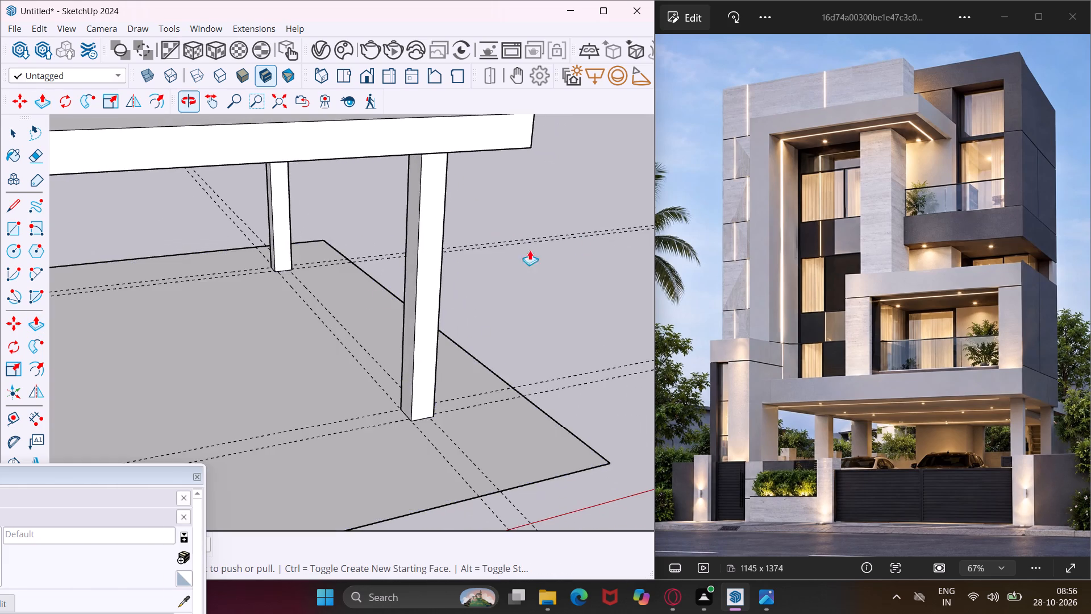
scroll(373, 294, "up", 8)
double_click(555, 308)
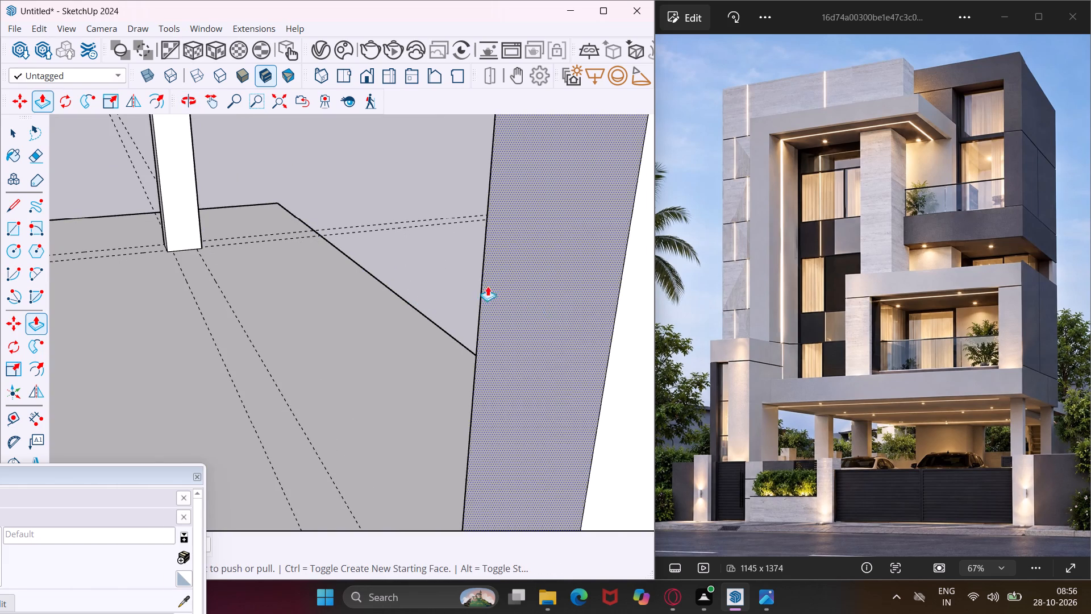
Extend the remaining faces of these two columns, pointing away from the red axis, outward by the same 2".
scroll(477, 272, "down", 13)
middle_click_drag(539, 270, 229, 317)
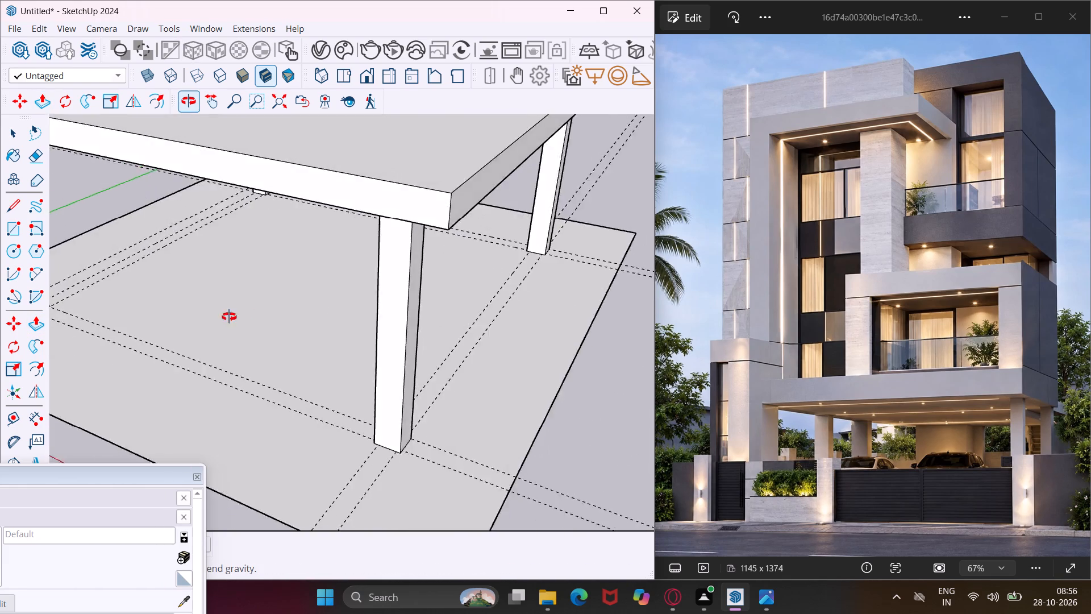
middle_click_drag(229, 317, 105, 314)
middle_click_drag(399, 343, 220, 298)
scroll(214, 293, "up", 4)
double_click(214, 292)
scroll(167, 265, "down", 6)
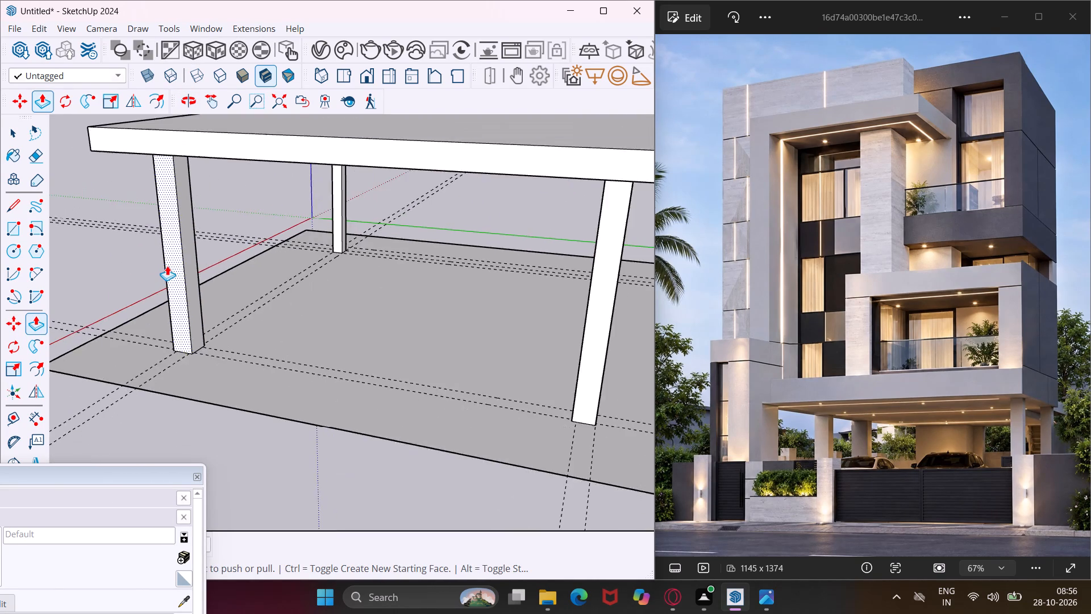
scroll(167, 265, "down", 3)
middle_click_drag(515, 337, 370, 343)
scroll(423, 357, "up", 3)
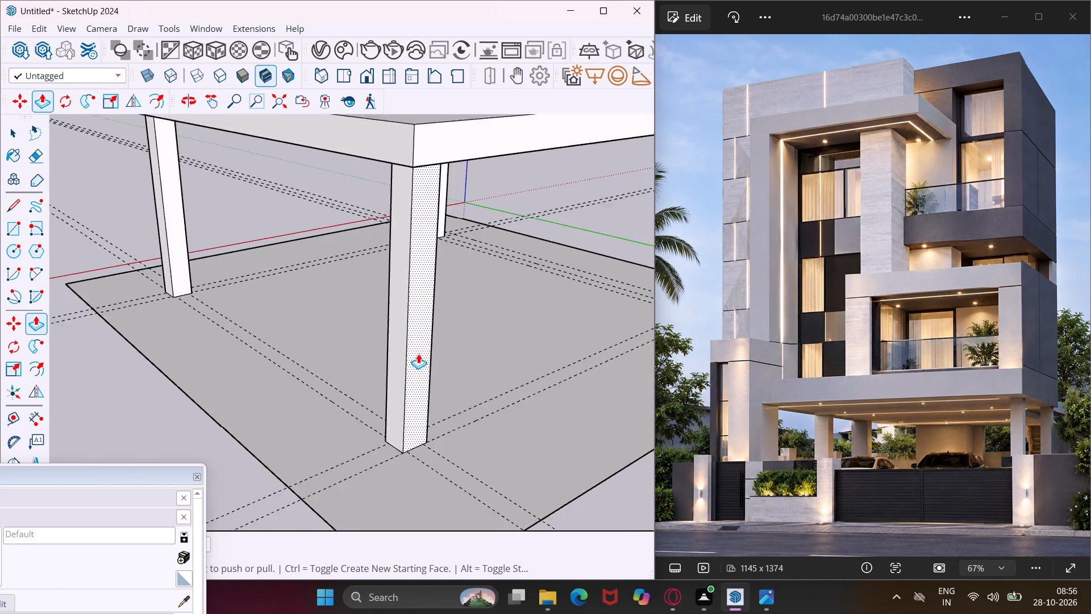
scroll(418, 354, "up", 2)
double_click(413, 350)
On the column nearest the origin, extend the faces toward the green and red axes outward by the same 2".
middle_click_drag(334, 360, 439, 384)
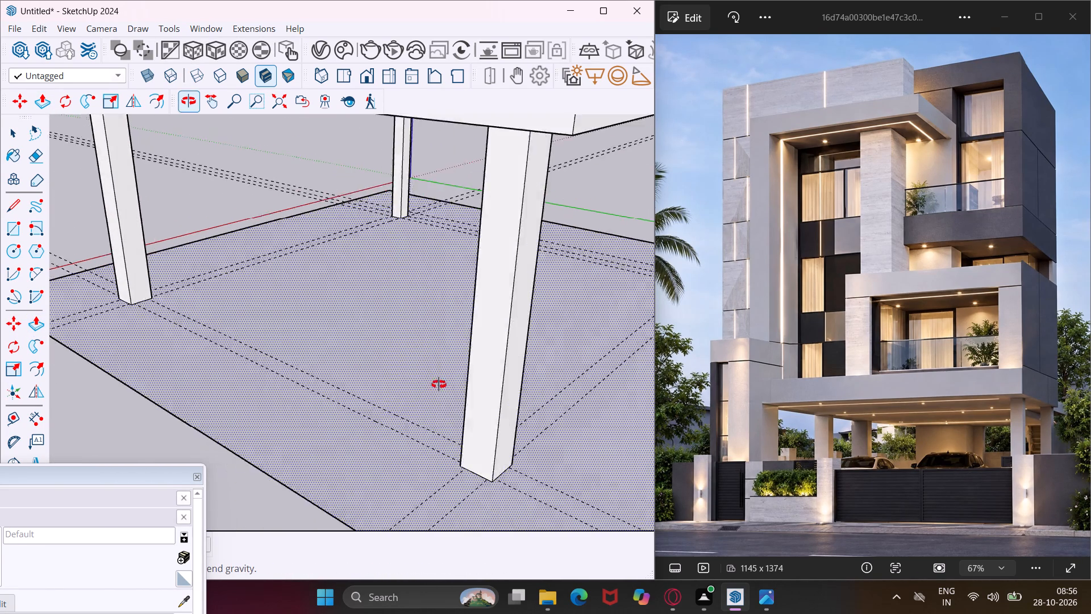
middle_click_drag(439, 384, 766, 362)
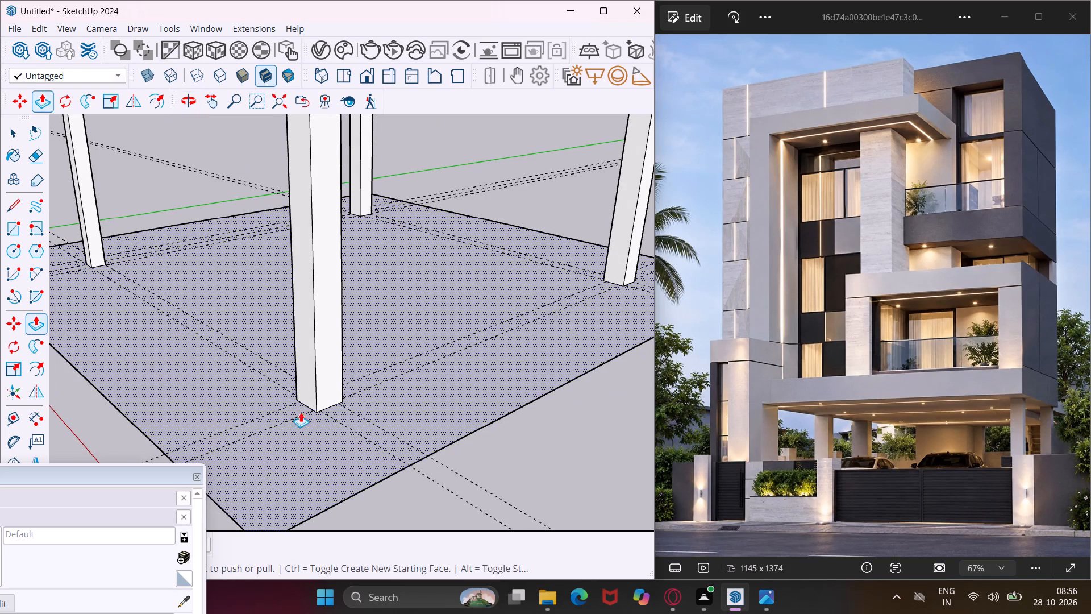
middle_click_drag(385, 424, 846, 391)
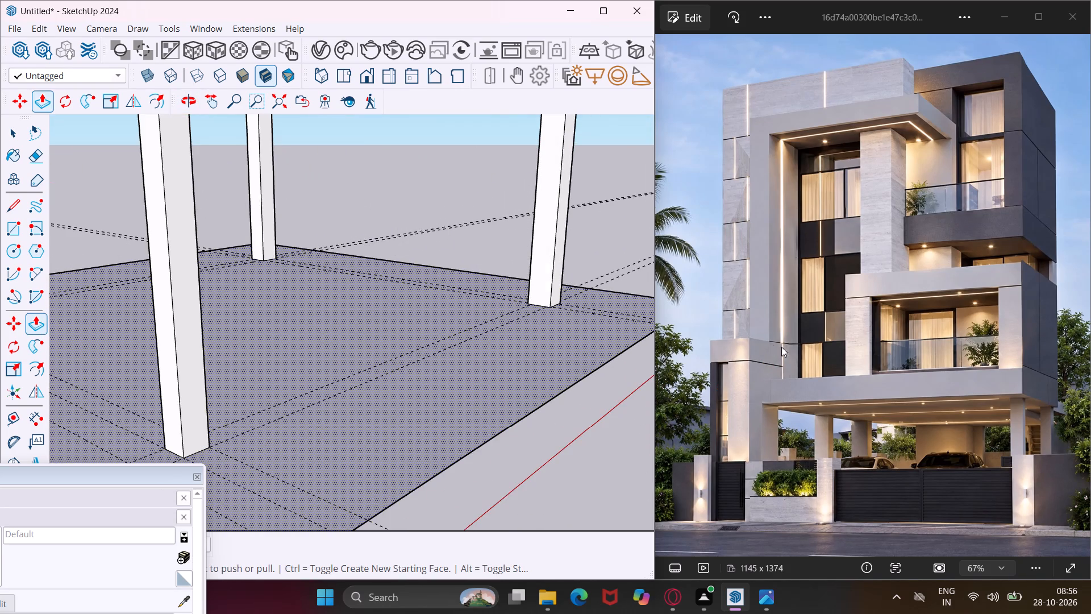
scroll(520, 352, "down", 5)
scroll(326, 336, "up", 9)
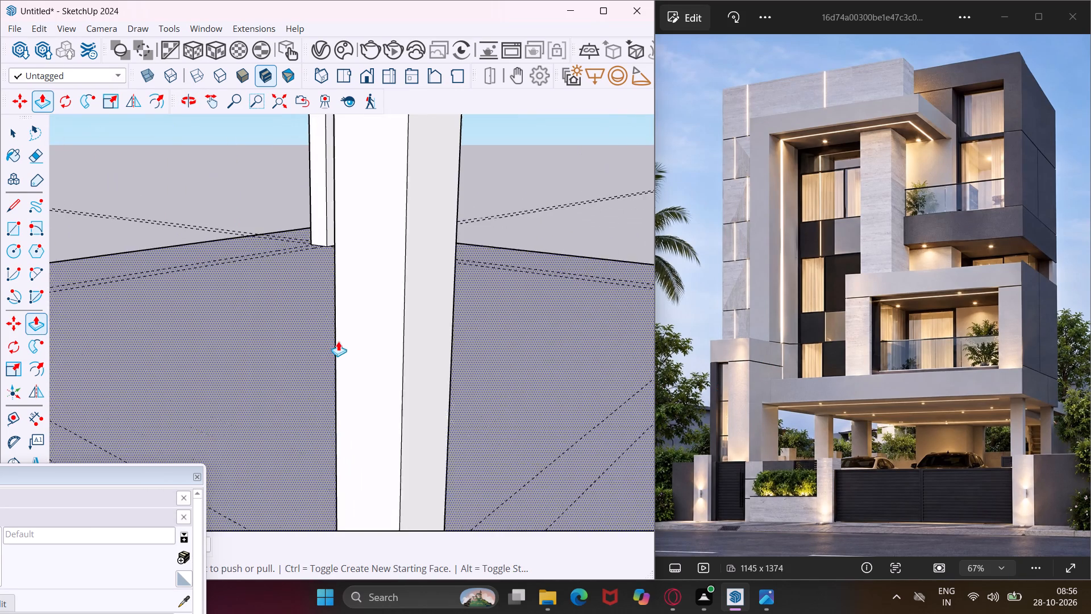
double_click(399, 371)
double_click(434, 379)
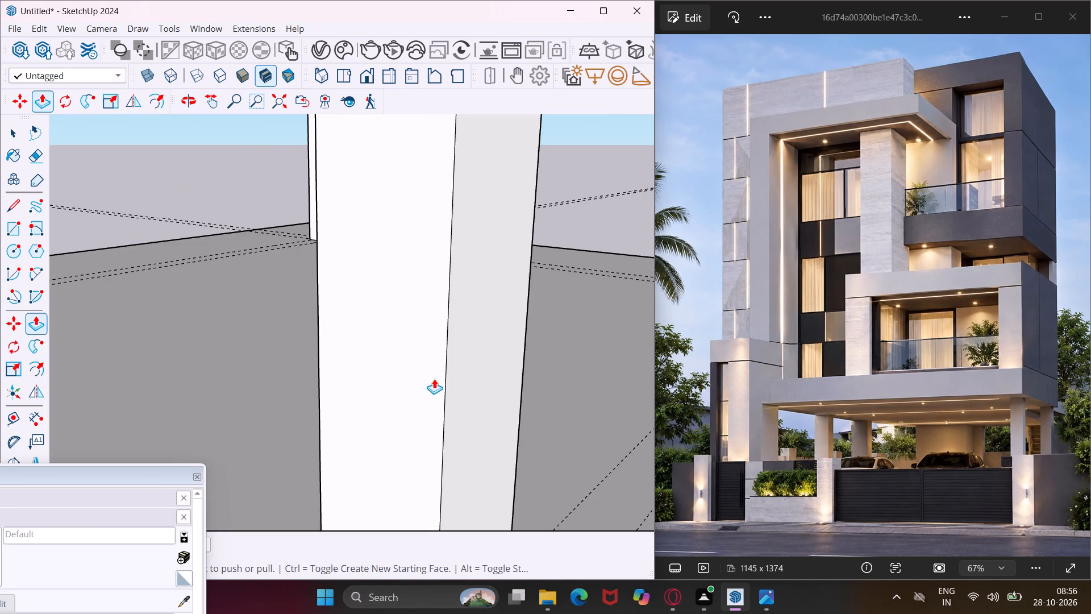
Extend the origin column's two remaining faces, away from the red and green axes, outward by the same 2" and finish Push/Pull.
middle_click_drag(435, 380, 832, 379)
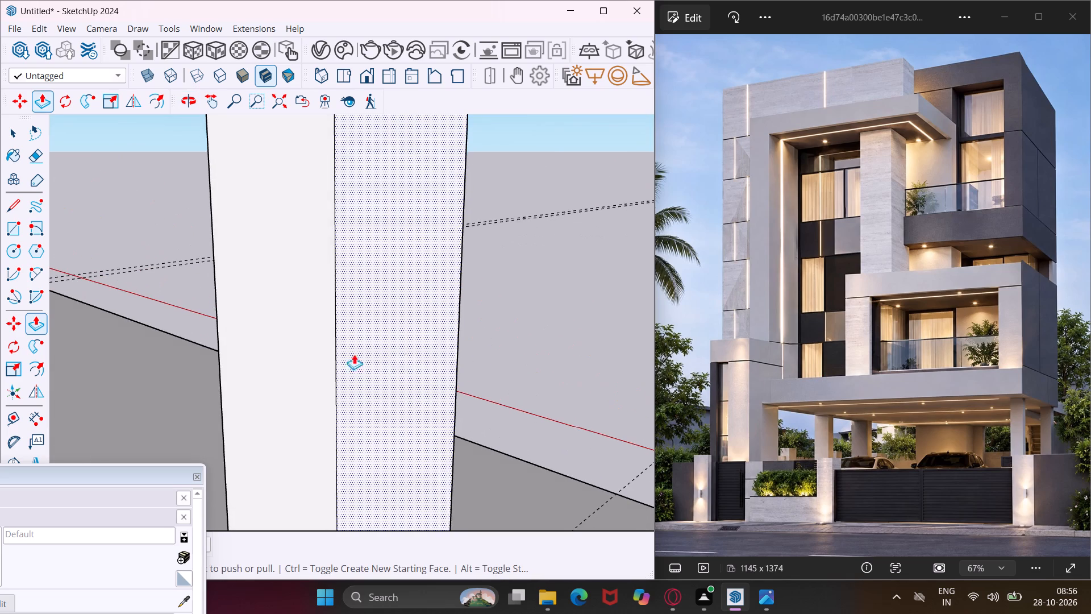
double_click(302, 362)
middle_click_drag(290, 360, 843, 337)
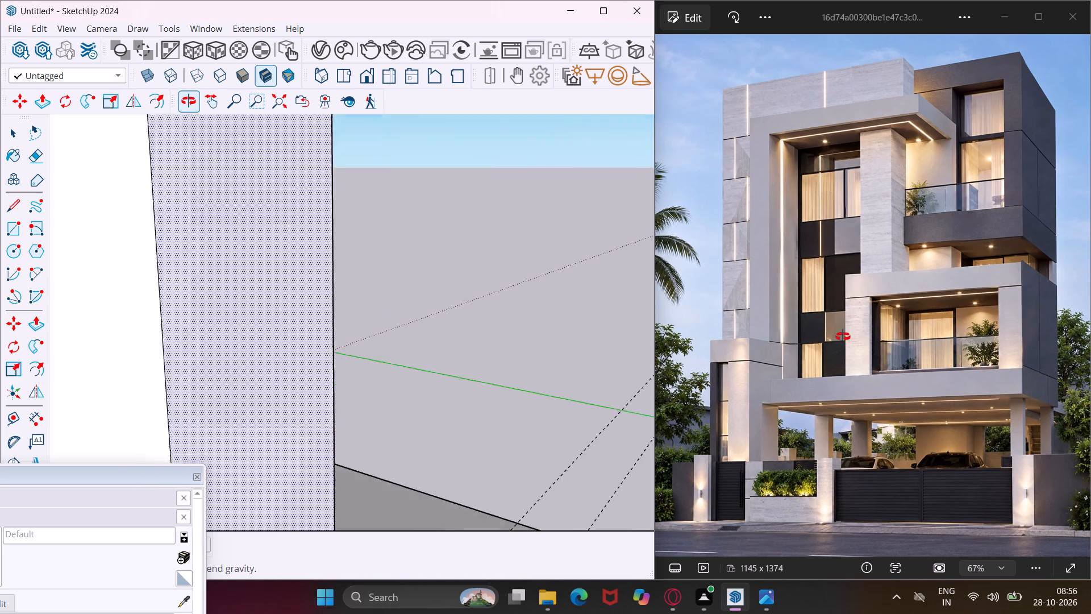
middle_click_drag(843, 337, 878, 329)
double_click(191, 286)
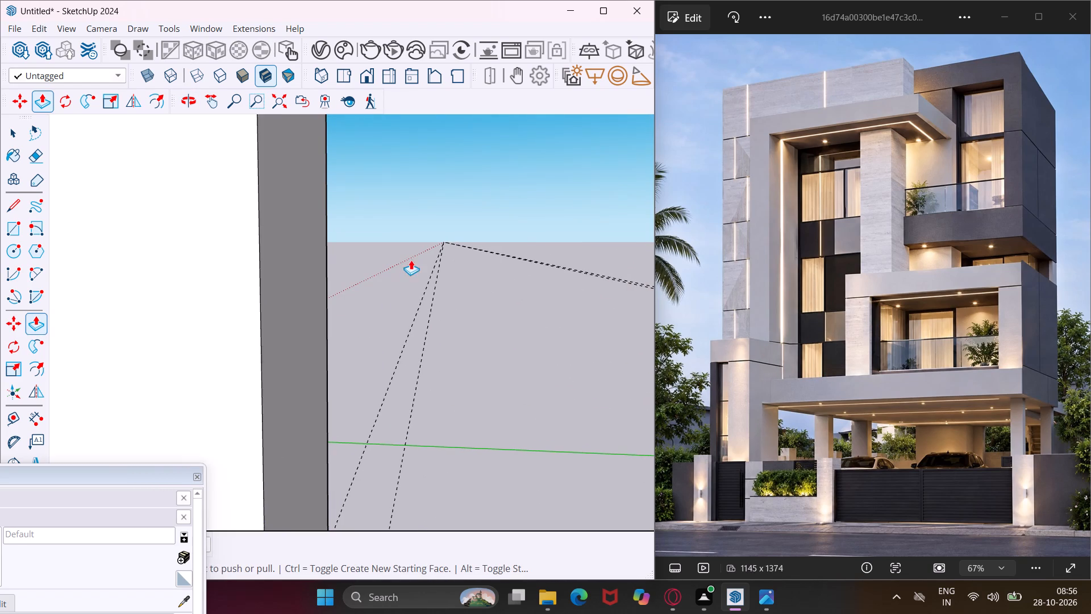
middle_click_drag(411, 260, 61, 344)
scroll(276, 227, "down", 19)
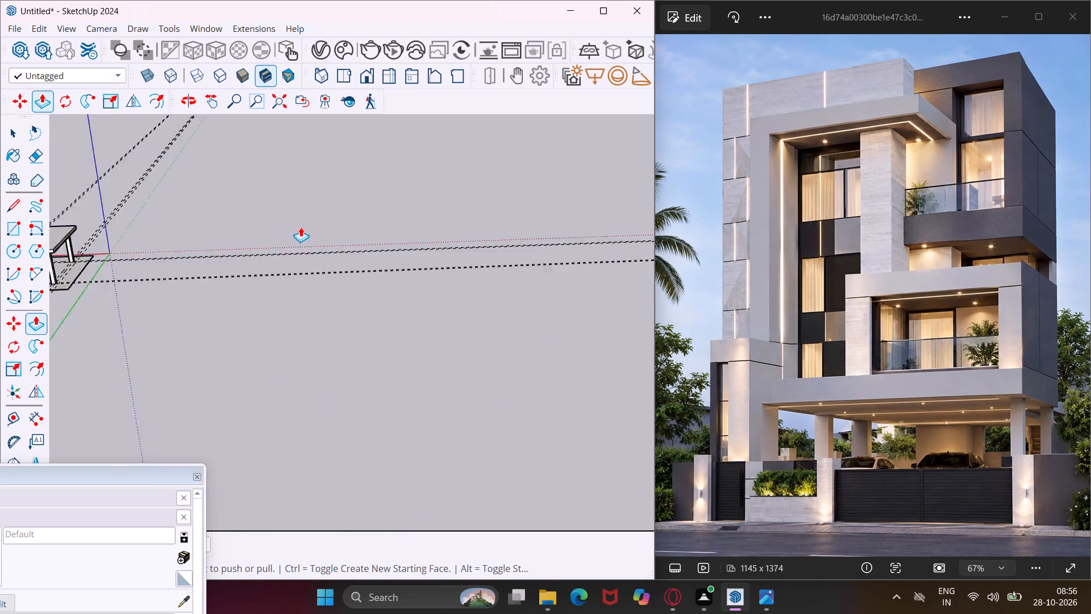
scroll(301, 227, "down", 9)
middle_click_drag(230, 269, 44, 298)
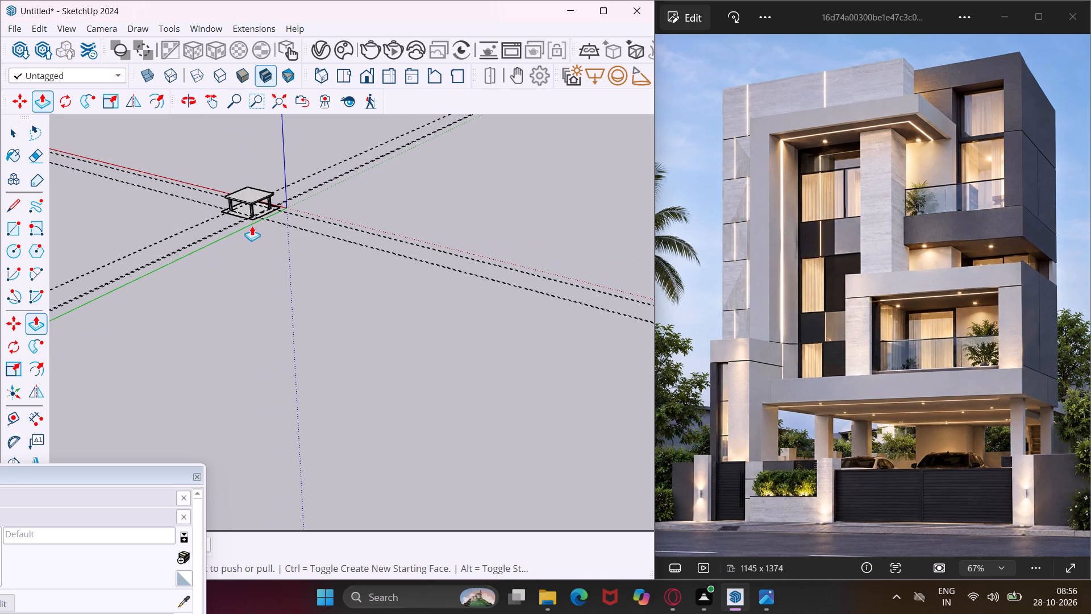
scroll(250, 211, "up", 17)
key("Escape")
key("space")
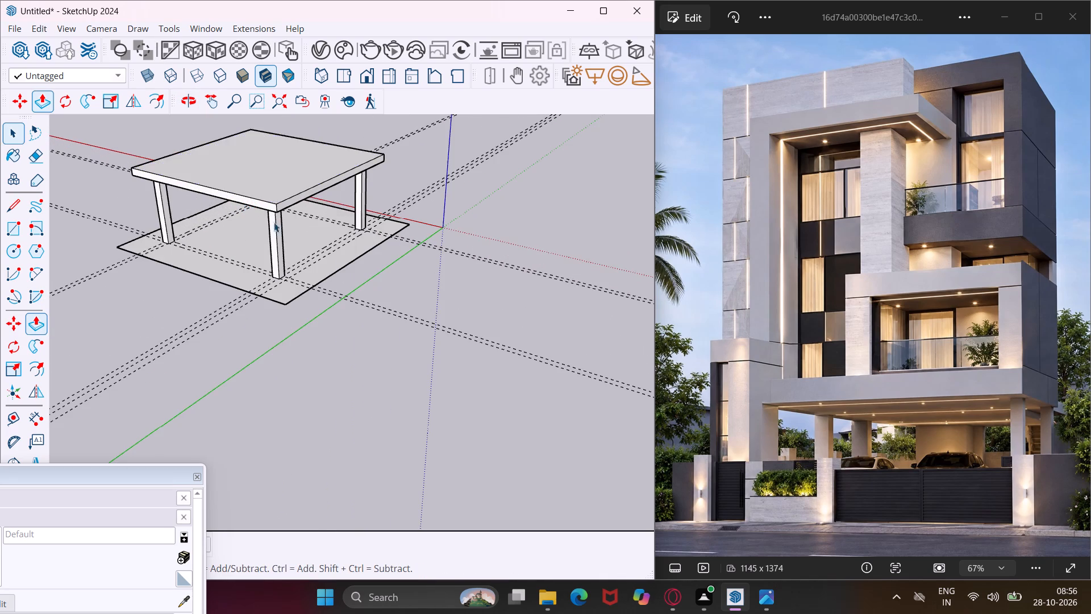
Examine the four thickened columns and the overhanging slab from several sides.
scroll(278, 231, "up", 6)
middle_click_drag(293, 247, 294, 200)
scroll(293, 247, "up", 1)
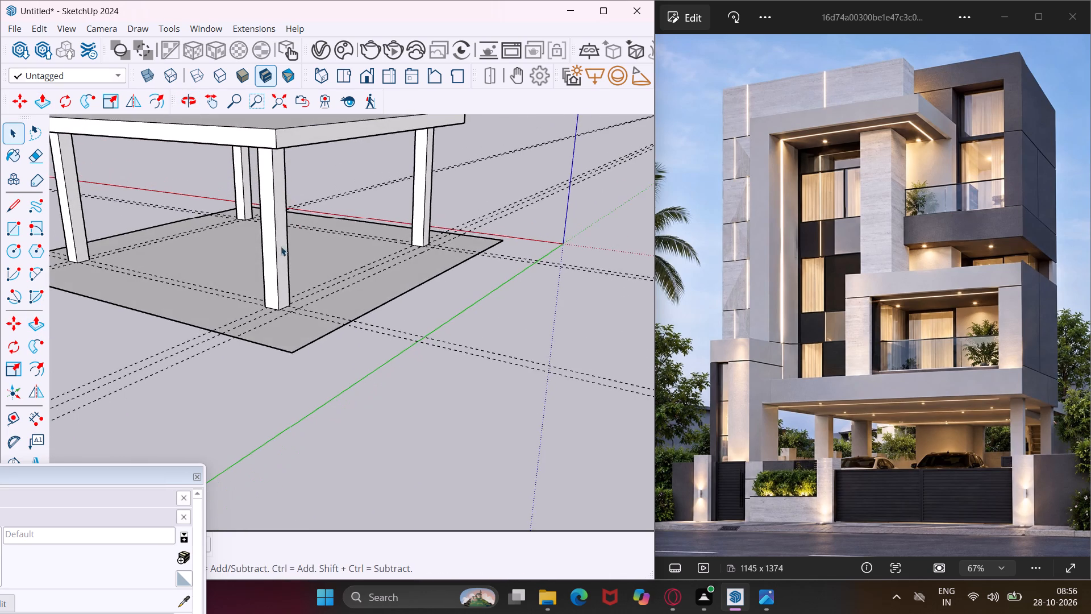
scroll(275, 258, "up", 8)
scroll(270, 259, "down", 15)
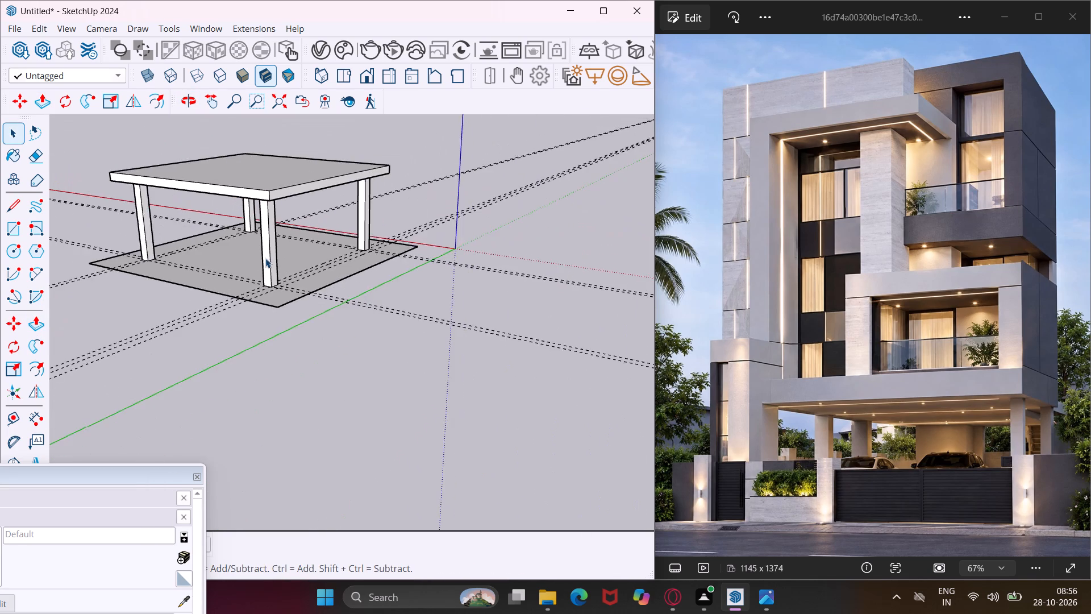
scroll(264, 254, "up", 1)
scroll(264, 254, "down", 5)
middle_click_drag(239, 202, 82, 284)
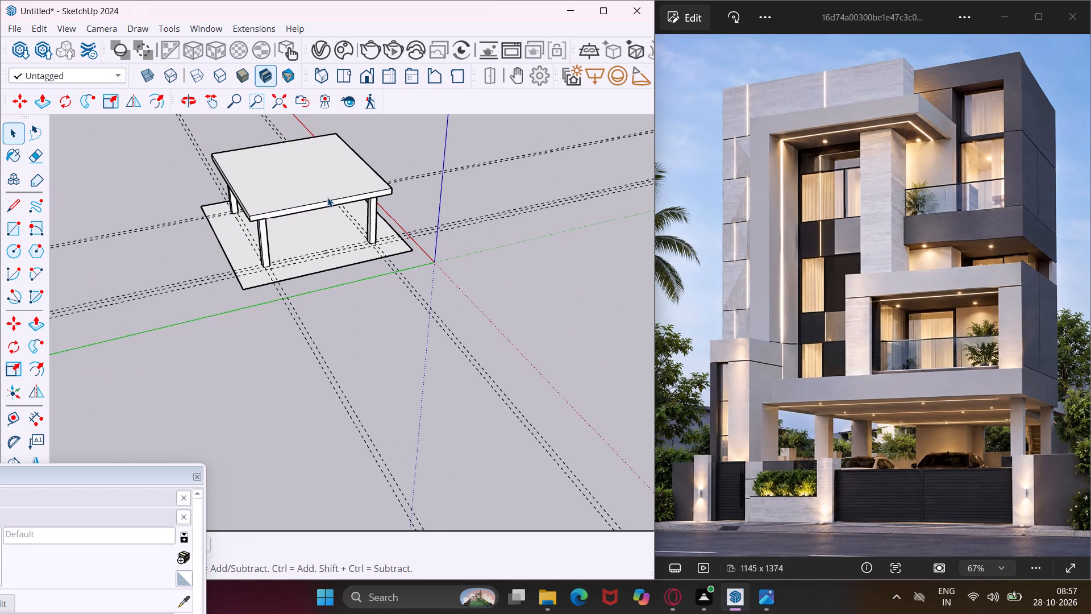
middle_click_drag(273, 238, 136, 275)
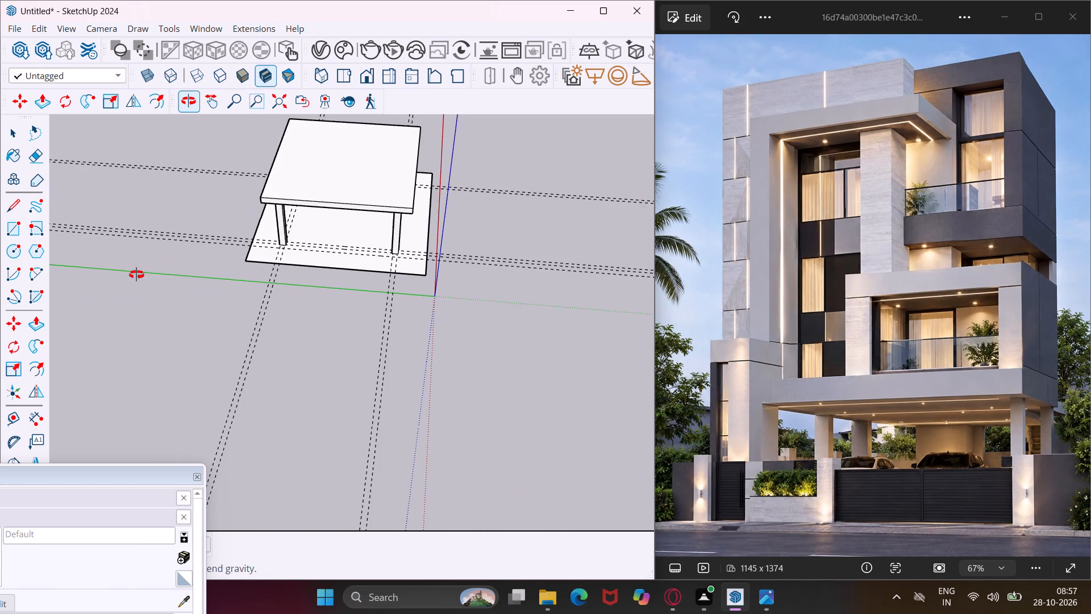
middle_click_drag(136, 275, 129, 275)
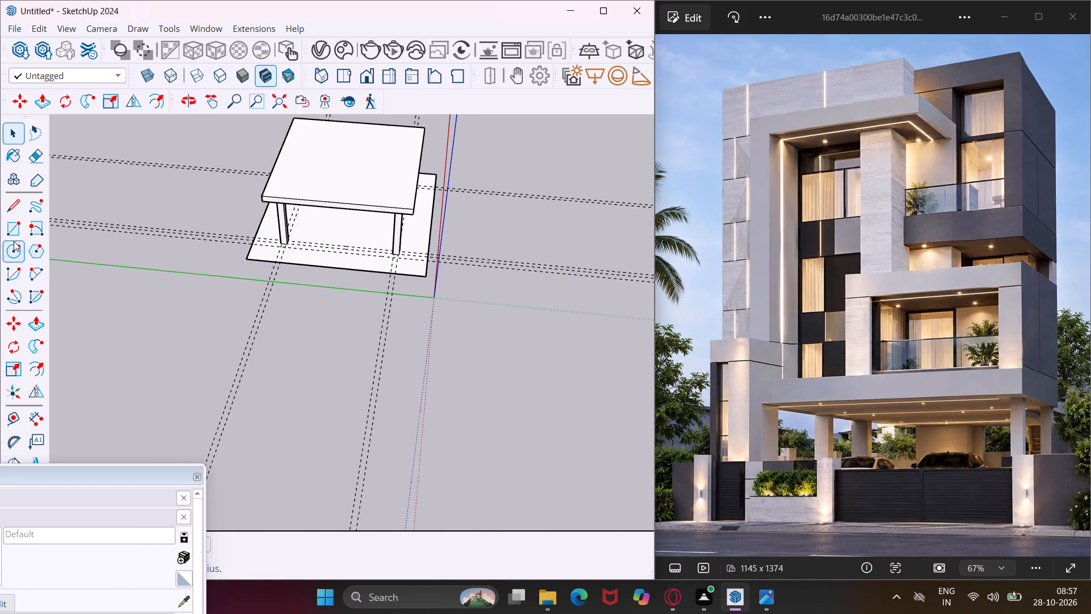
left_click_drag(220, 96, 220, 103)
left_click_drag(295, 170, 283, 234)
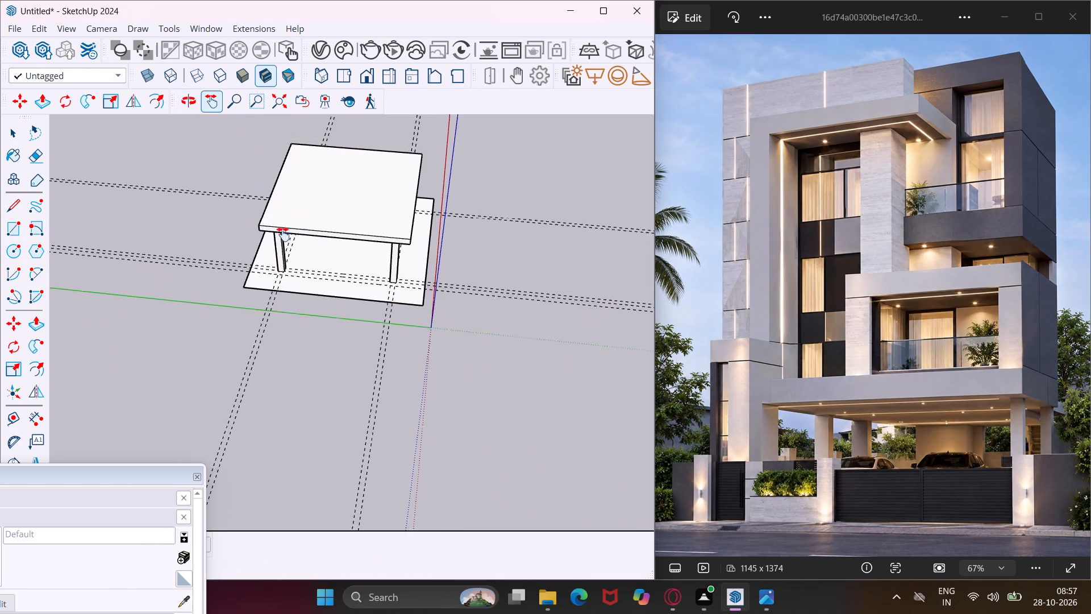
left_click_drag(283, 234, 270, 323)
scroll(315, 349, "up", 5)
middle_click_drag(320, 343, 211, 275)
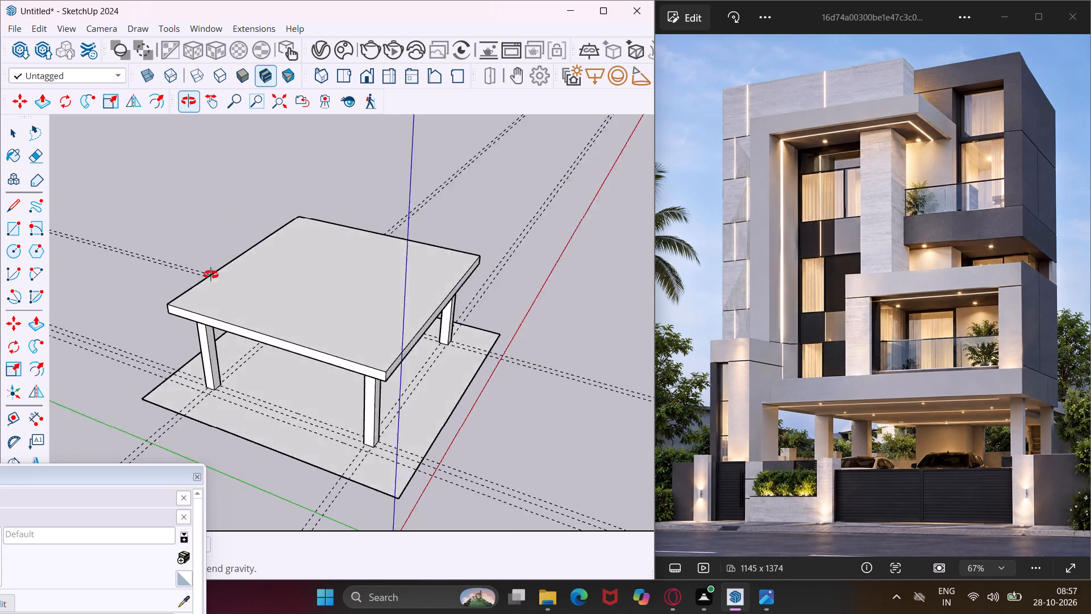
middle_click_drag(211, 275, 50, 268)
middle_click_drag(314, 269, 213, 269)
middle_click_drag(229, 271, 536, 281)
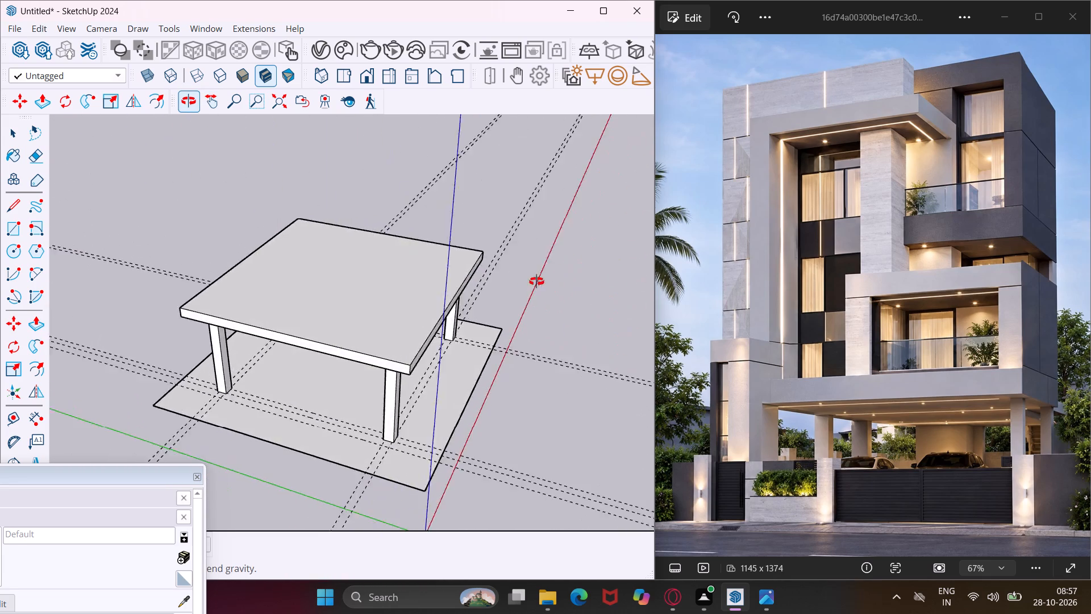
middle_click_drag(536, 281, 191, 319)
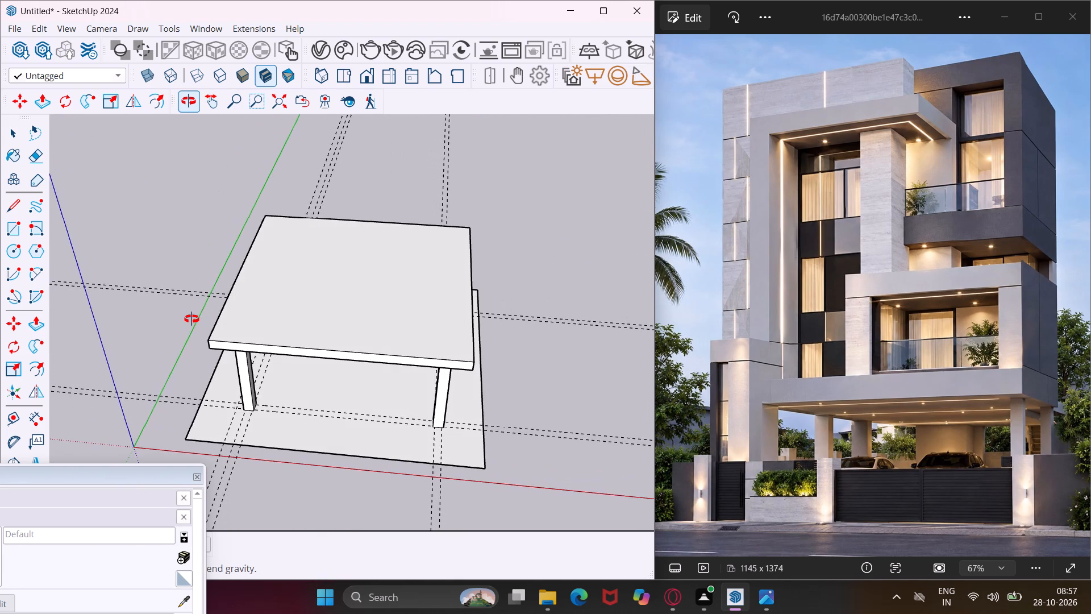
middle_click_drag(191, 319, 172, 289)
scroll(172, 289, "up", 1)
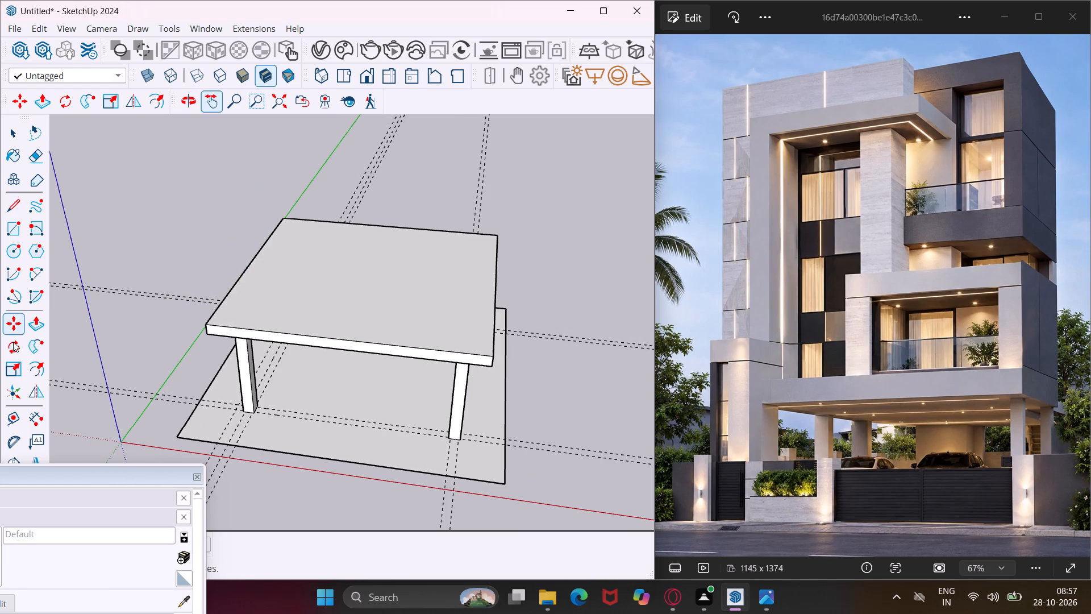
With Tape Measure, place guides 9" inside the slab top's green-axis side edge and its front edge along the red axis.
left_click(18, 415)
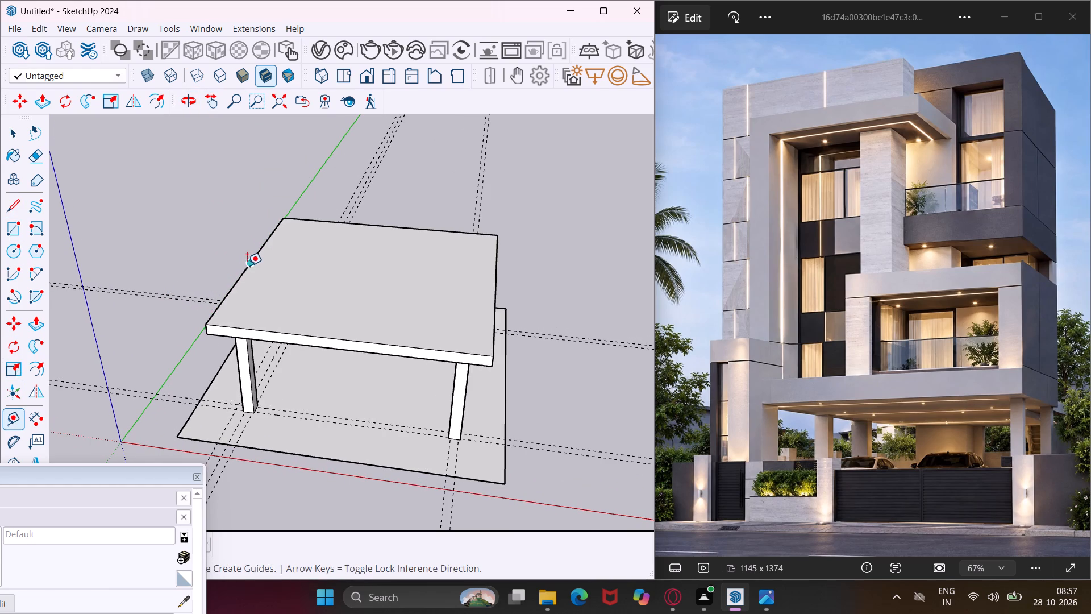
scroll(247, 265, "up", 8)
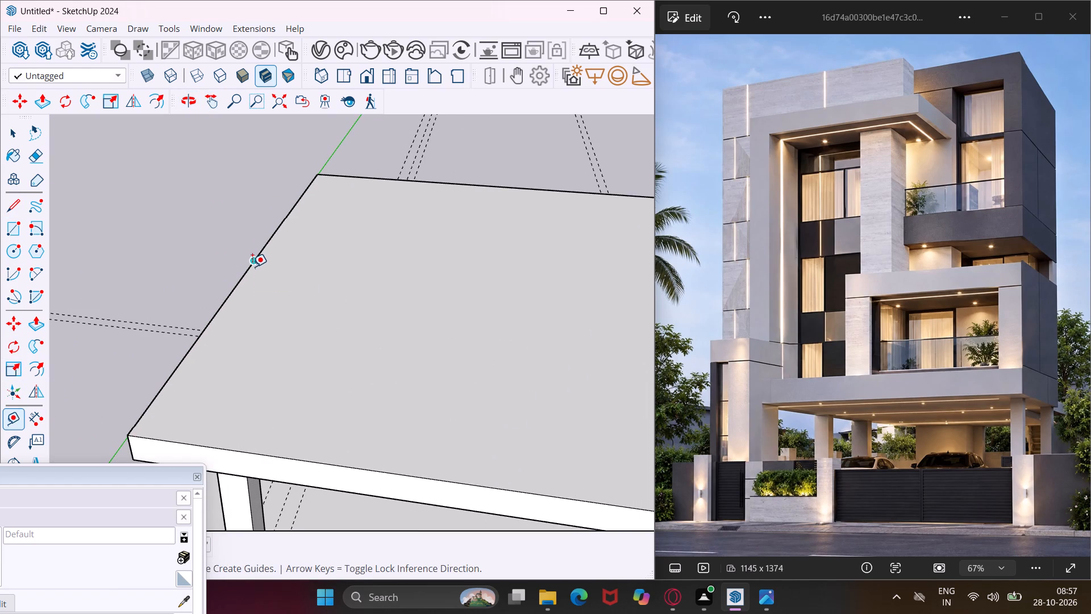
left_click(228, 298)
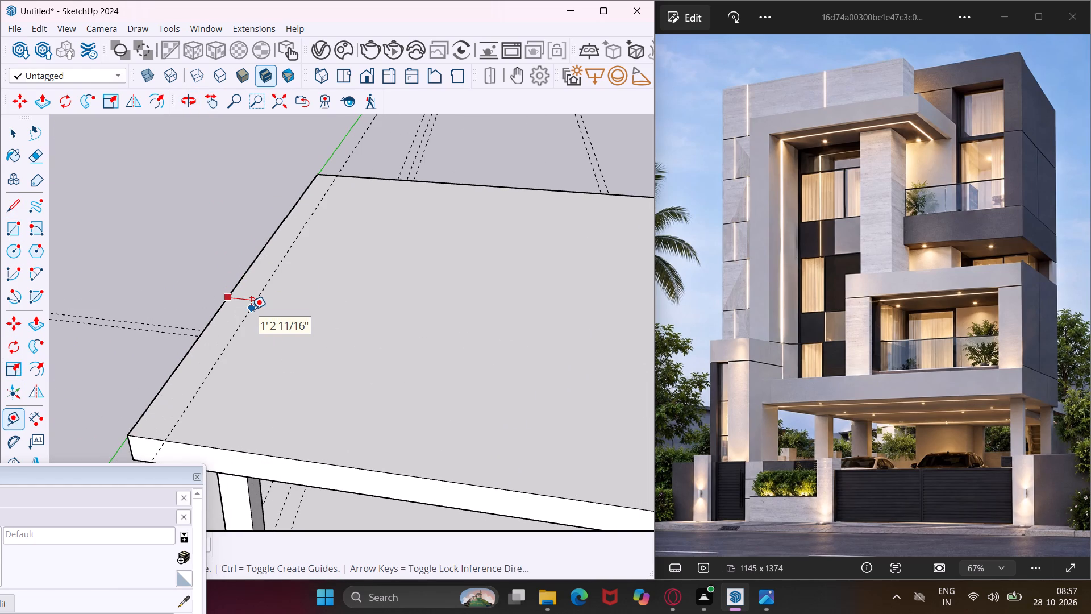
type("9\"")
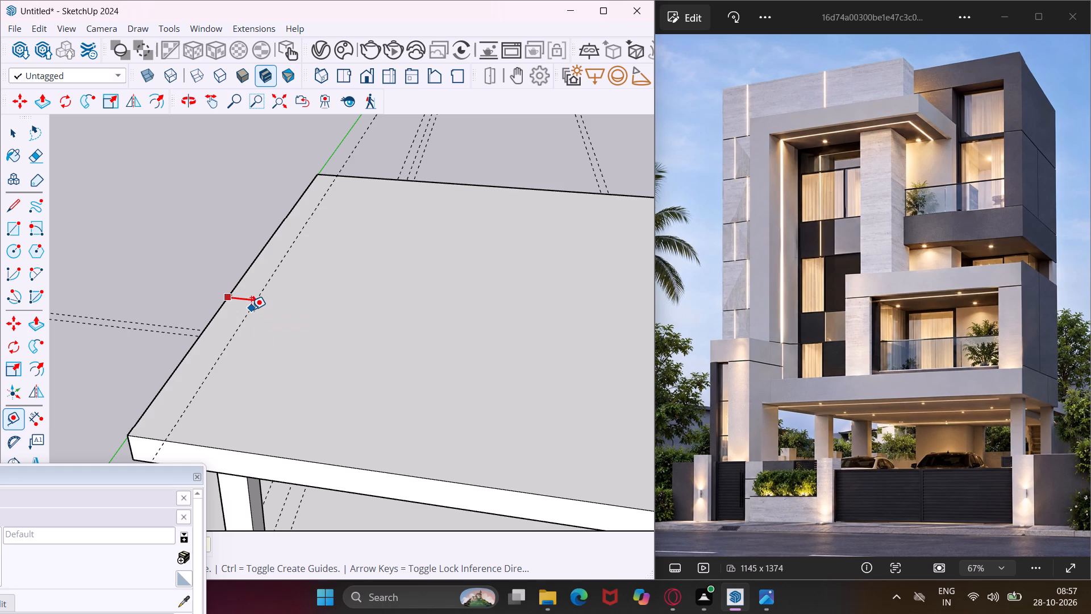
key("Return")
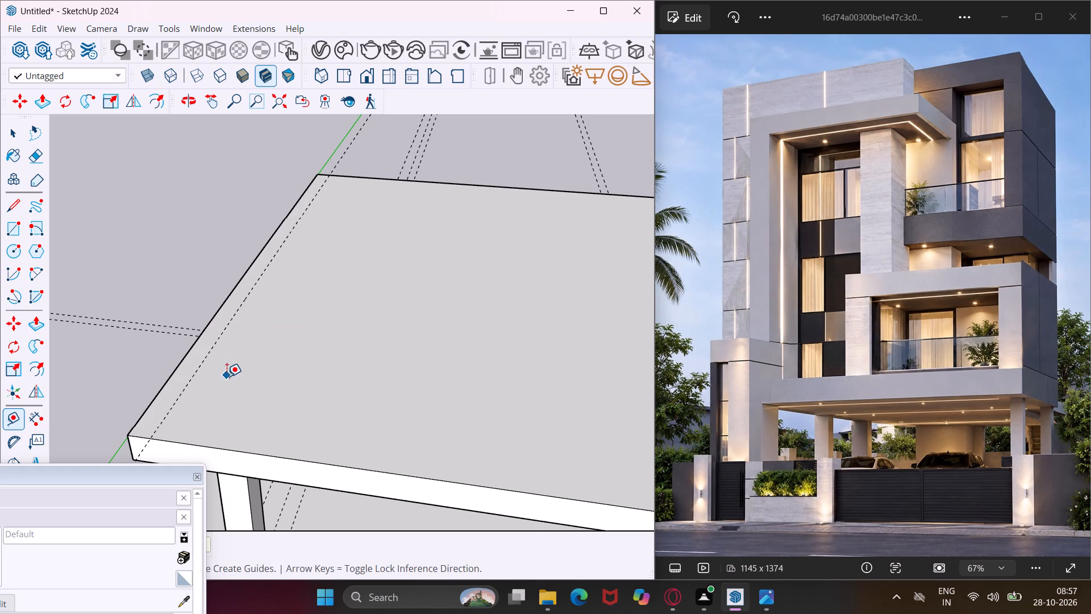
left_click(224, 455)
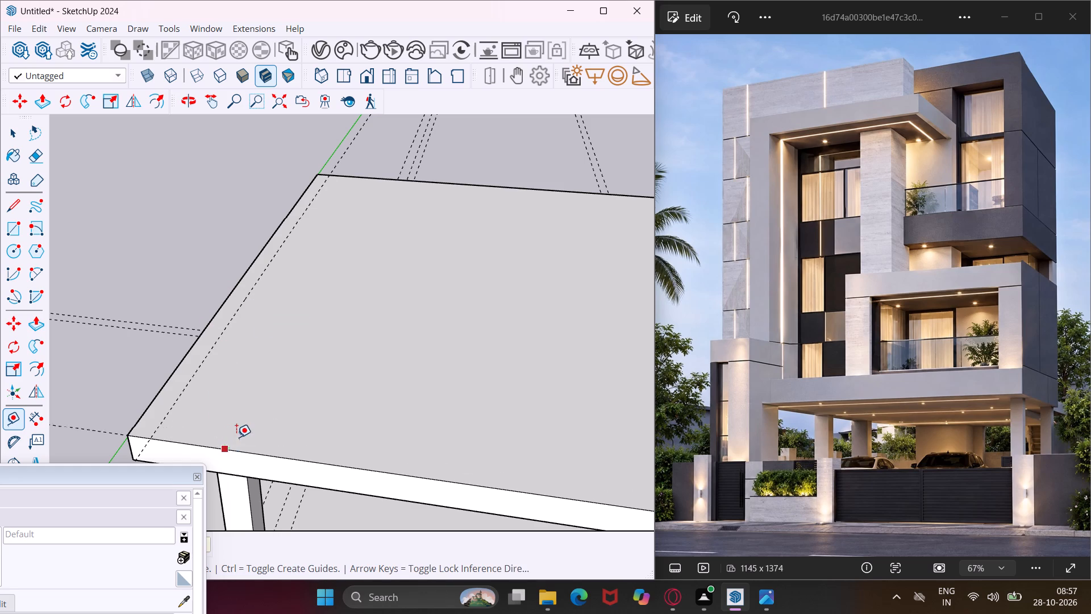
type("9\"")
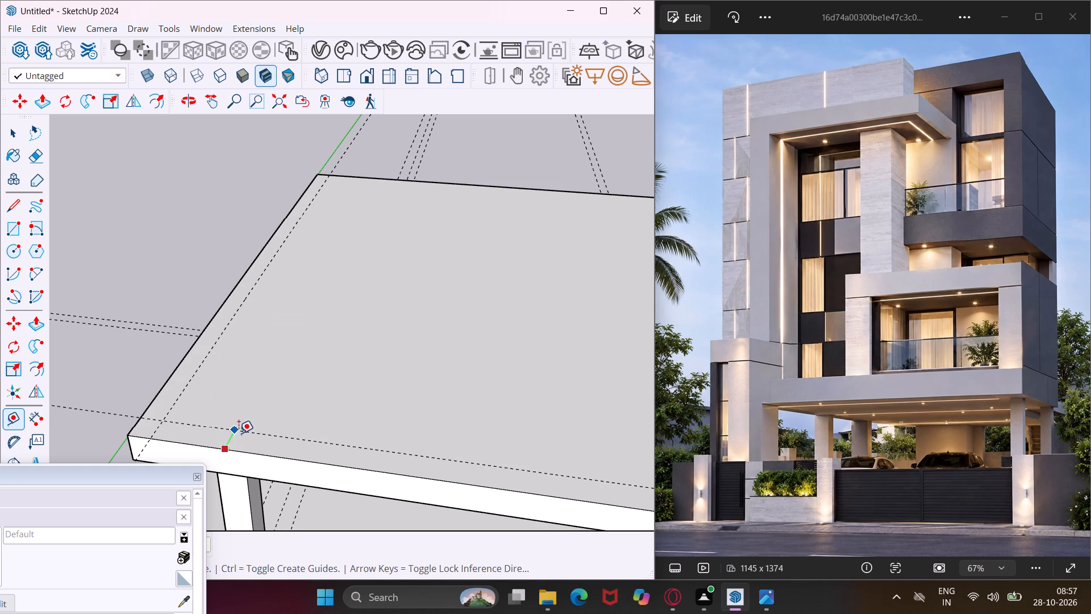
key("Return")
Place guides 9" inside the slab top's rear edge and the side edge farthest from the green axis.
scroll(195, 425, "down", 5)
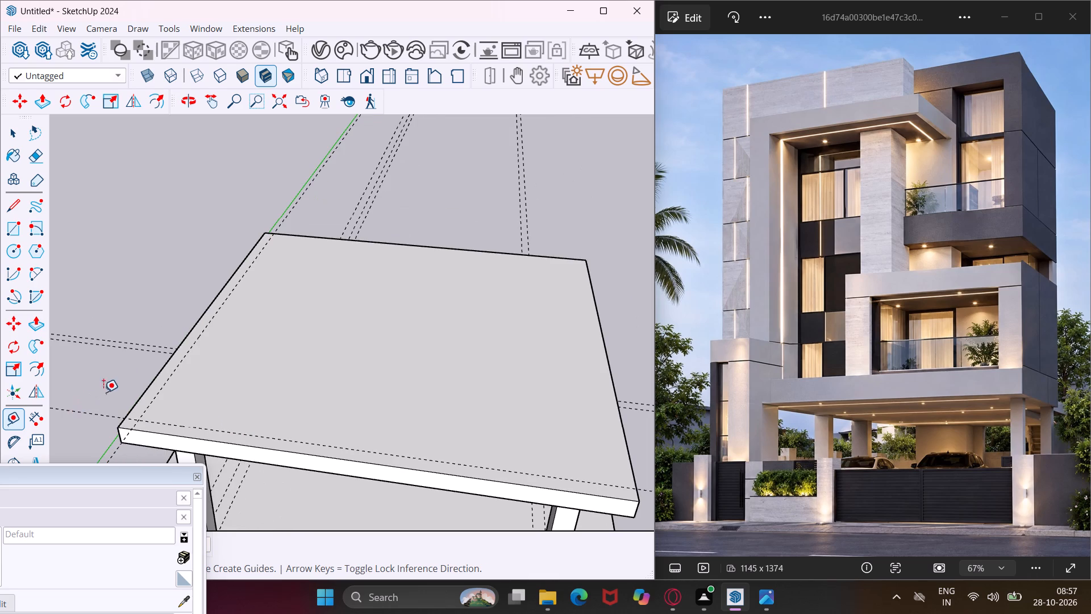
scroll(291, 278, "up", 4)
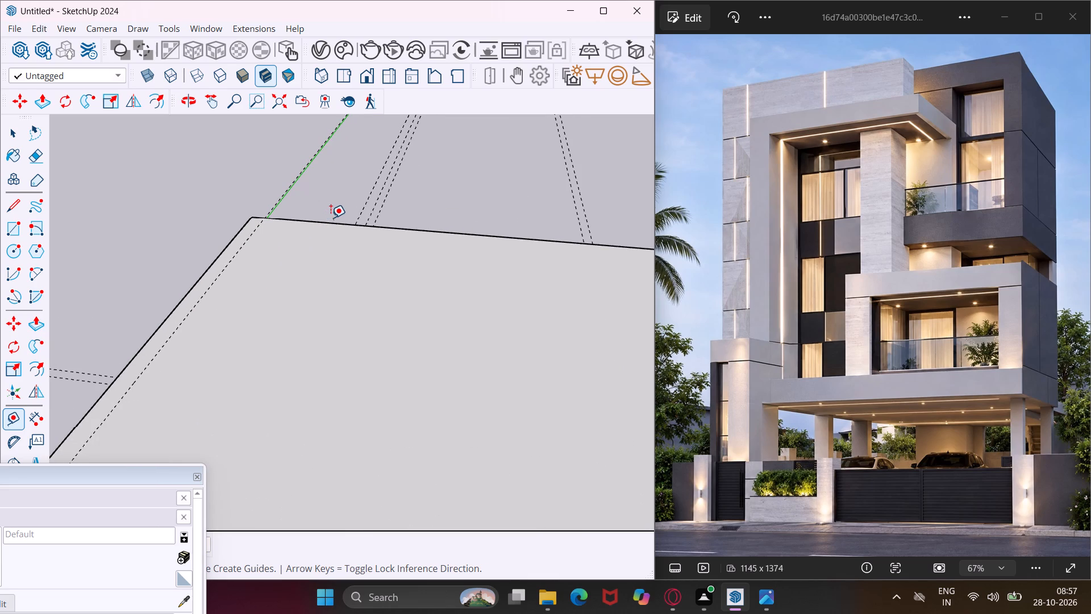
left_click(343, 227)
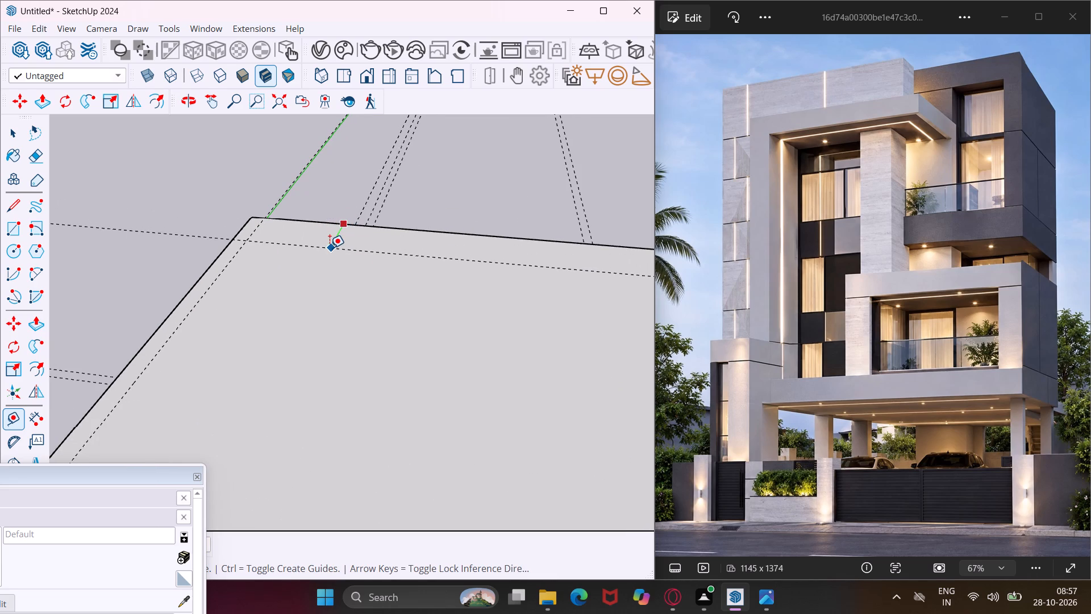
type("9\"")
key("Return")
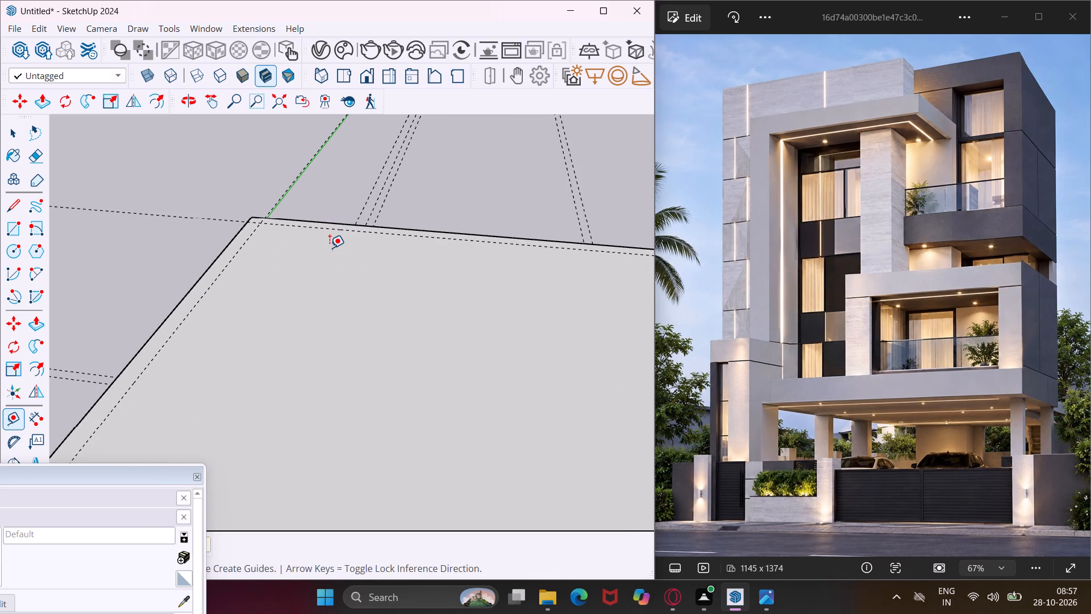
scroll(298, 251, "down", 7)
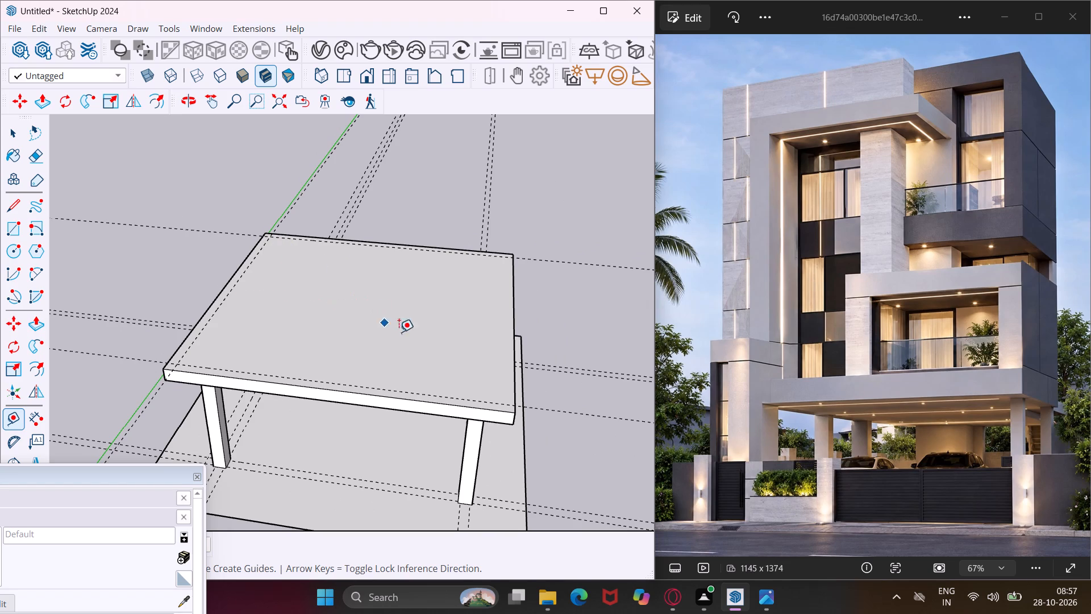
scroll(511, 370, "up", 7)
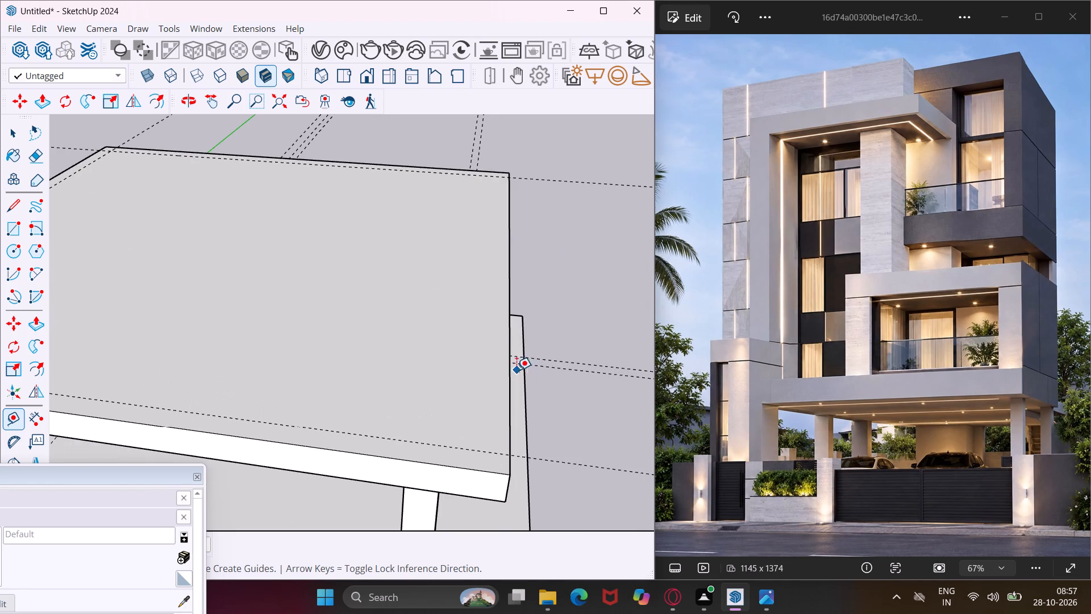
left_click(510, 368)
type("9\"")
key("Return")
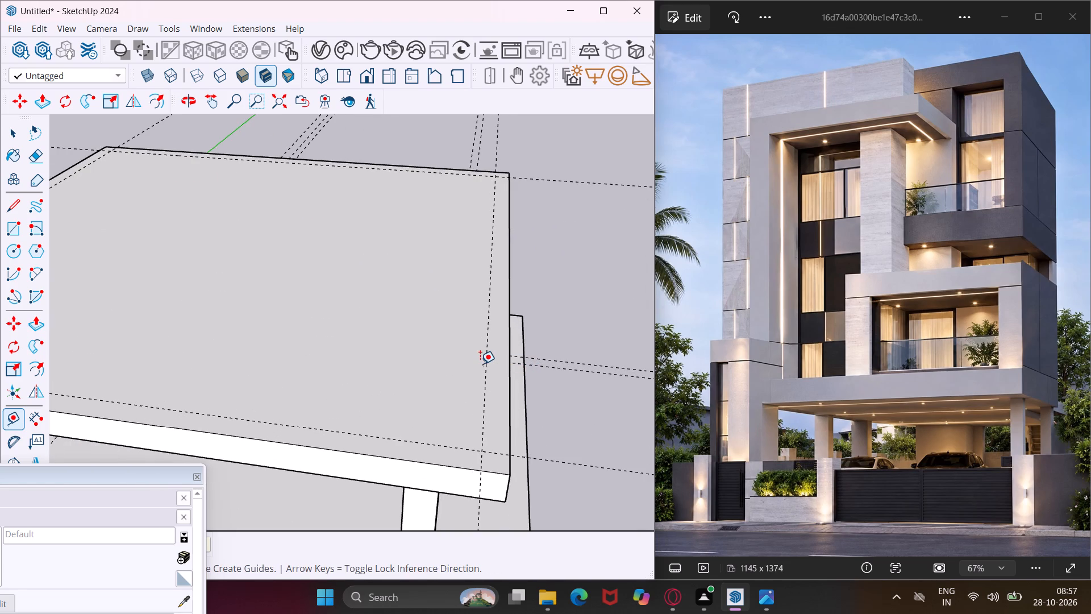
Offset a guide 2' inward from the slab's front 9" guide, and another guide 9" further in from that one.
scroll(424, 378, "down", 5)
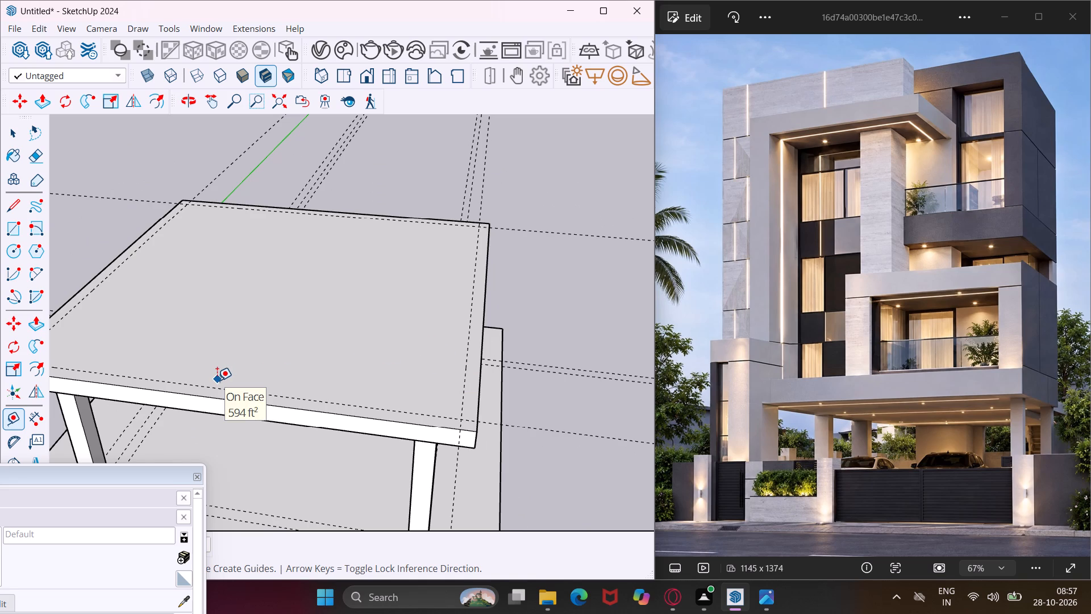
middle_click_drag(237, 355, 293, 374)
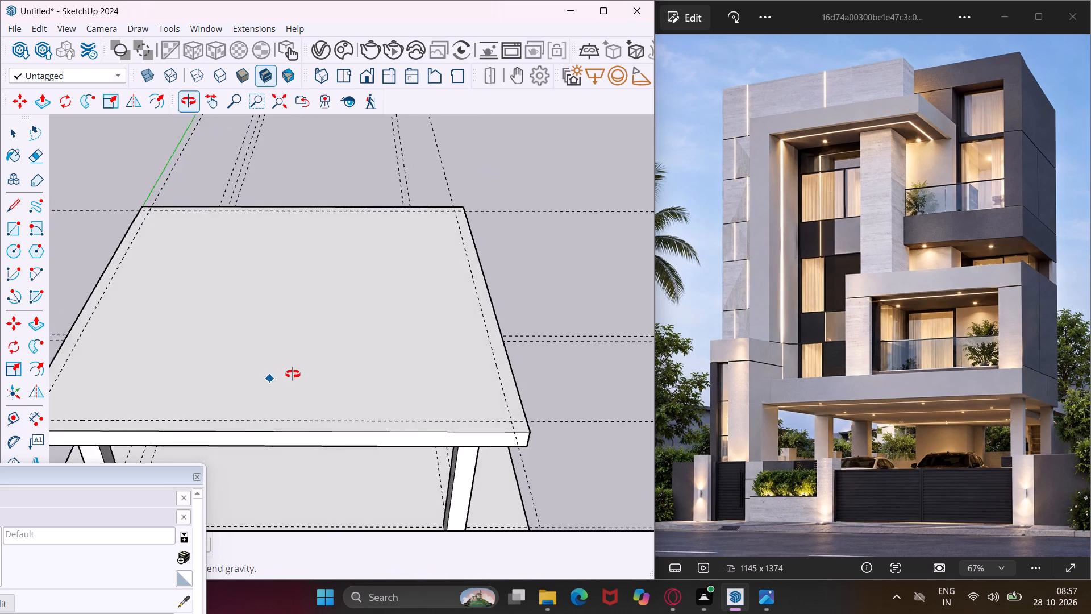
middle_click_drag(293, 374, 319, 374)
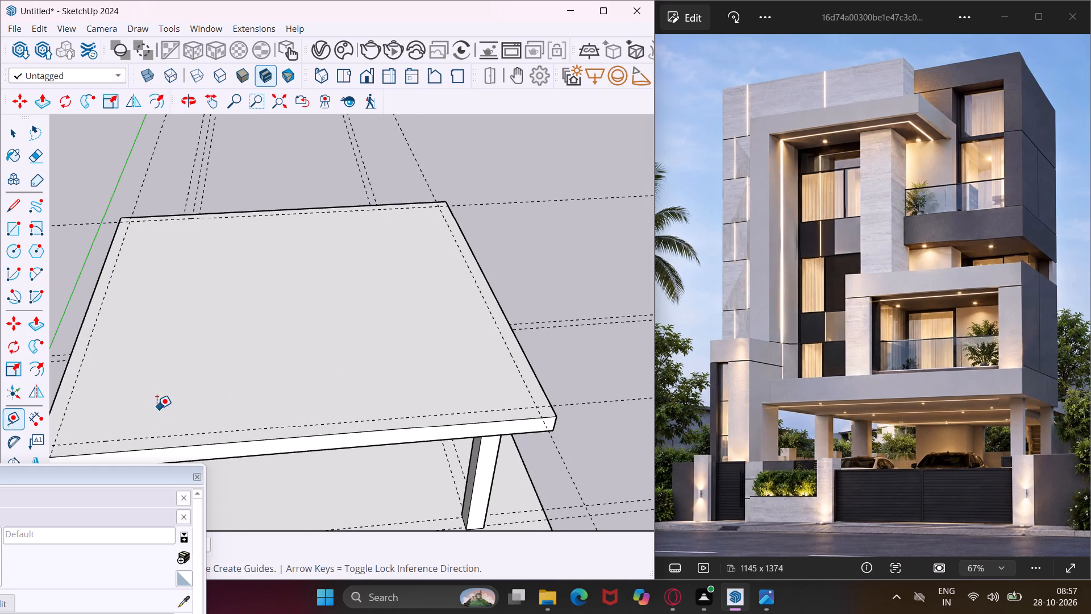
left_click(172, 437)
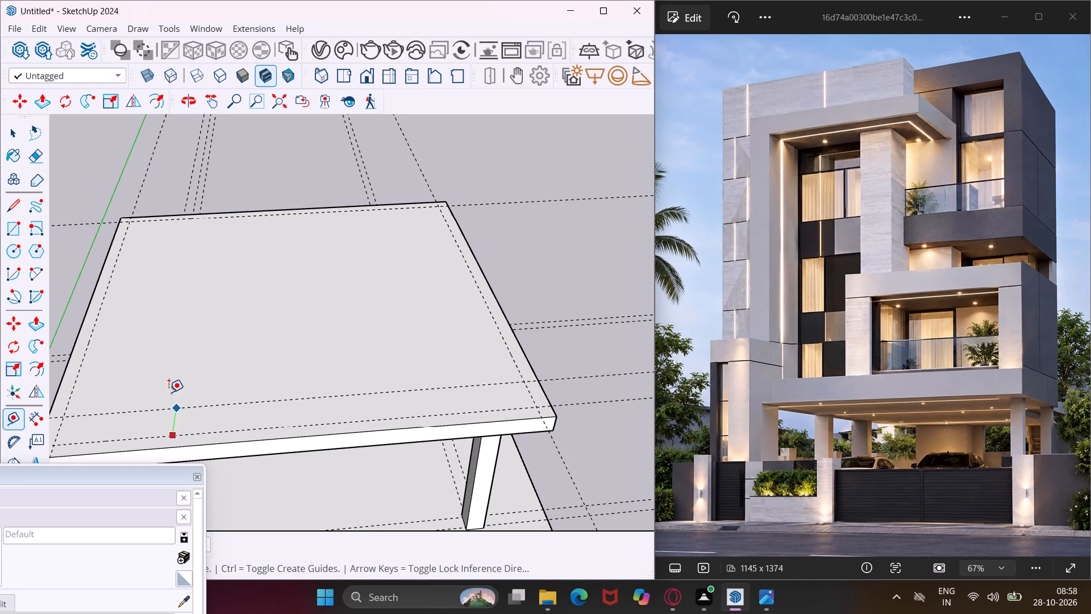
type("2'")
key("Return")
scroll(207, 392, "up", 2)
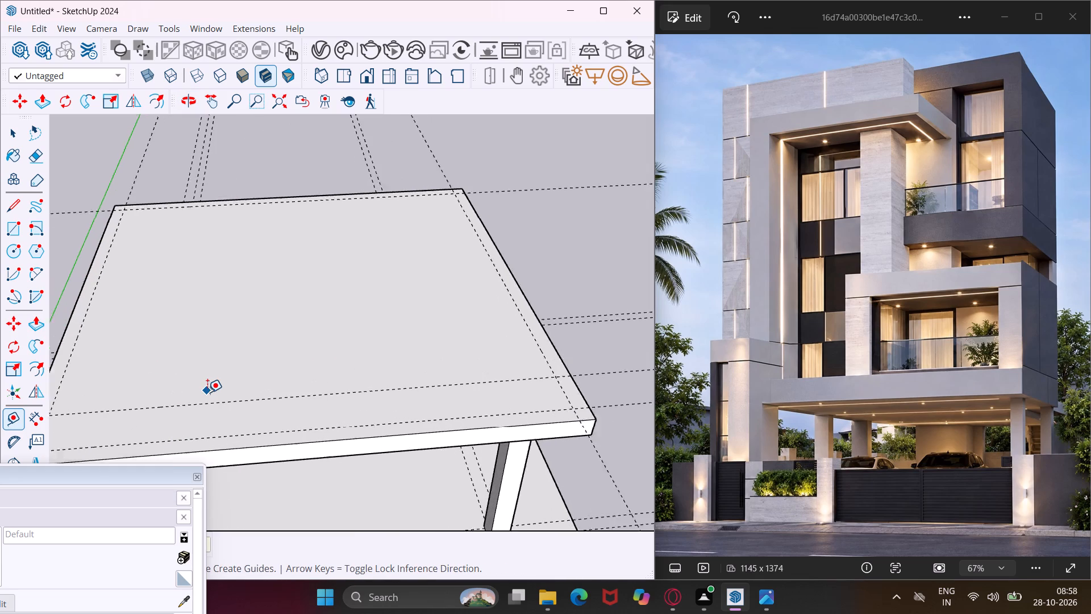
scroll(207, 392, "up", 3)
left_click(244, 411)
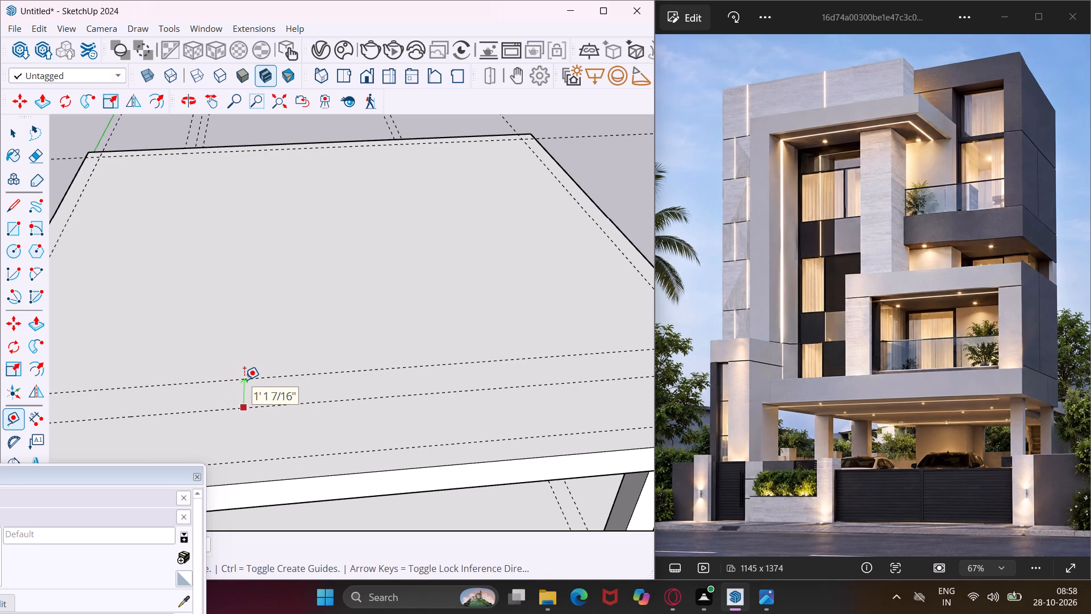
type("9\"")
key("Return")
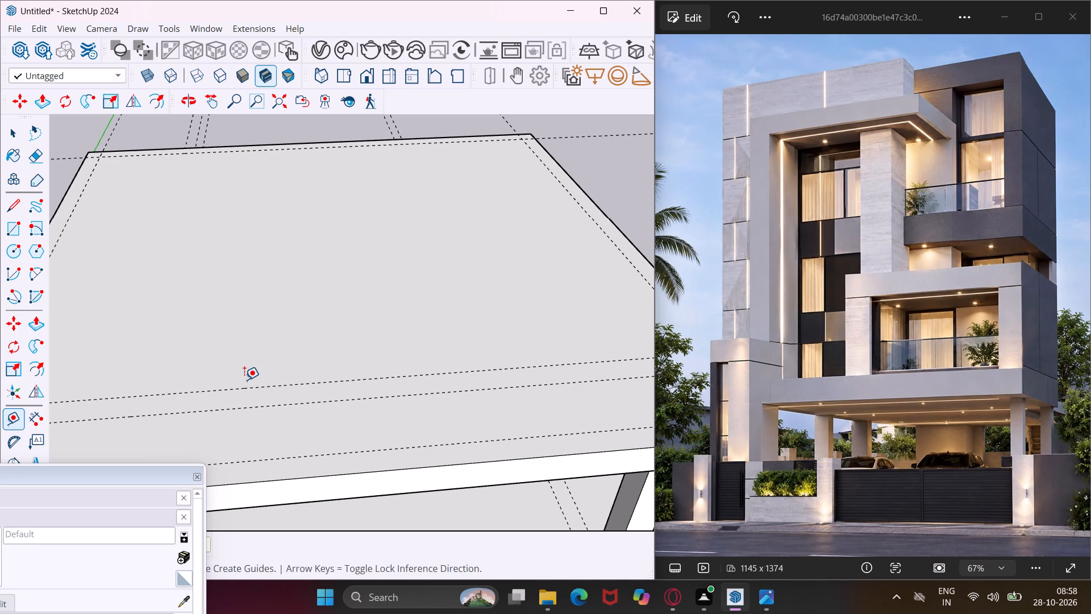
Offset a guide 5' inward from the green-axis side's 9" guide, plus one 9" from it back toward that side edge.
scroll(253, 372, "down", 5)
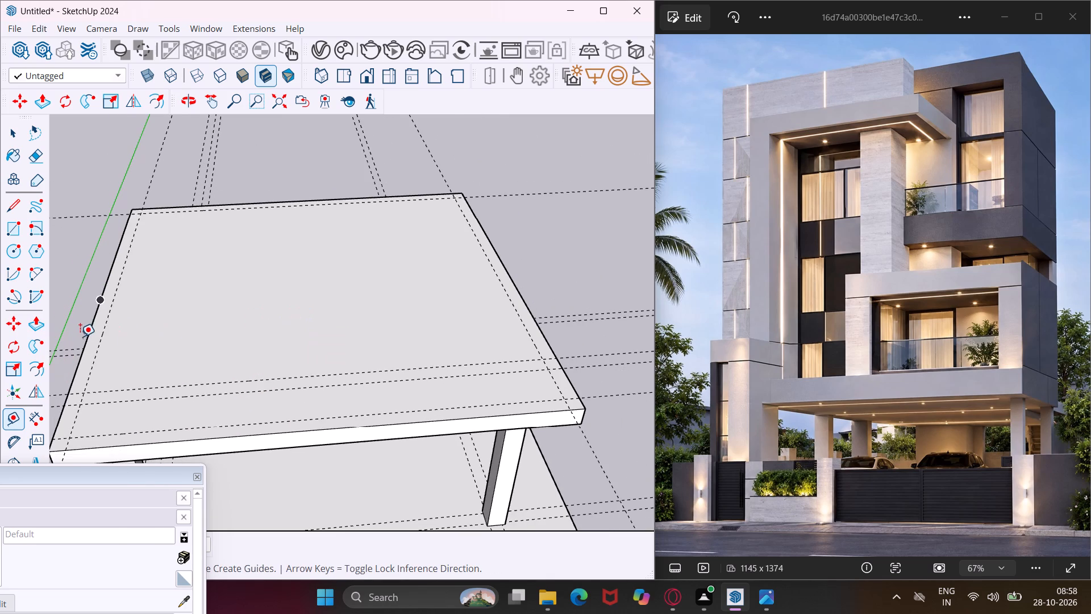
left_click(96, 364)
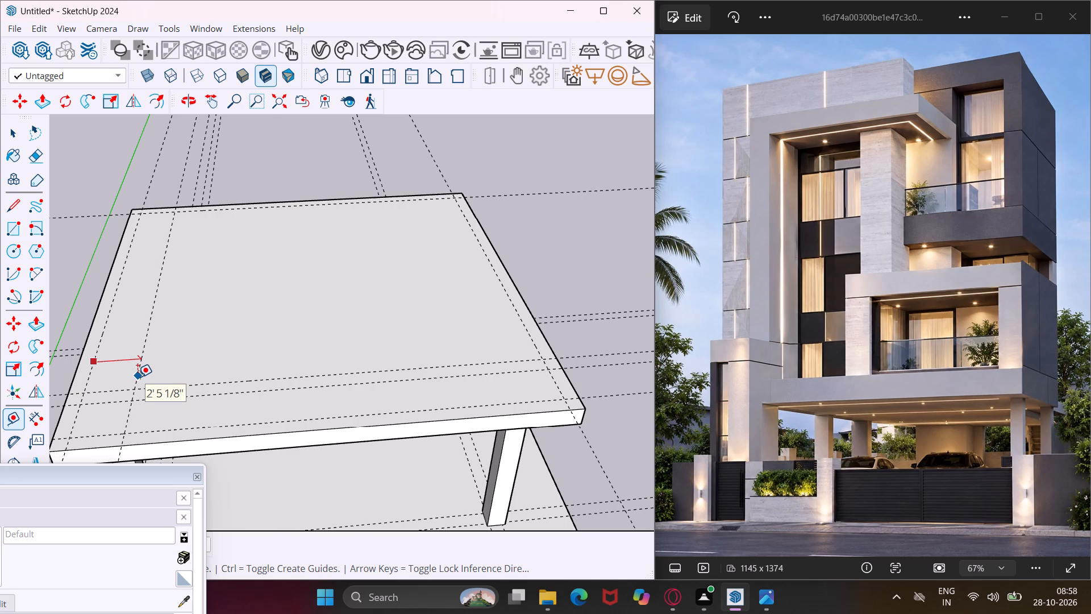
type("5'")
key("Return")
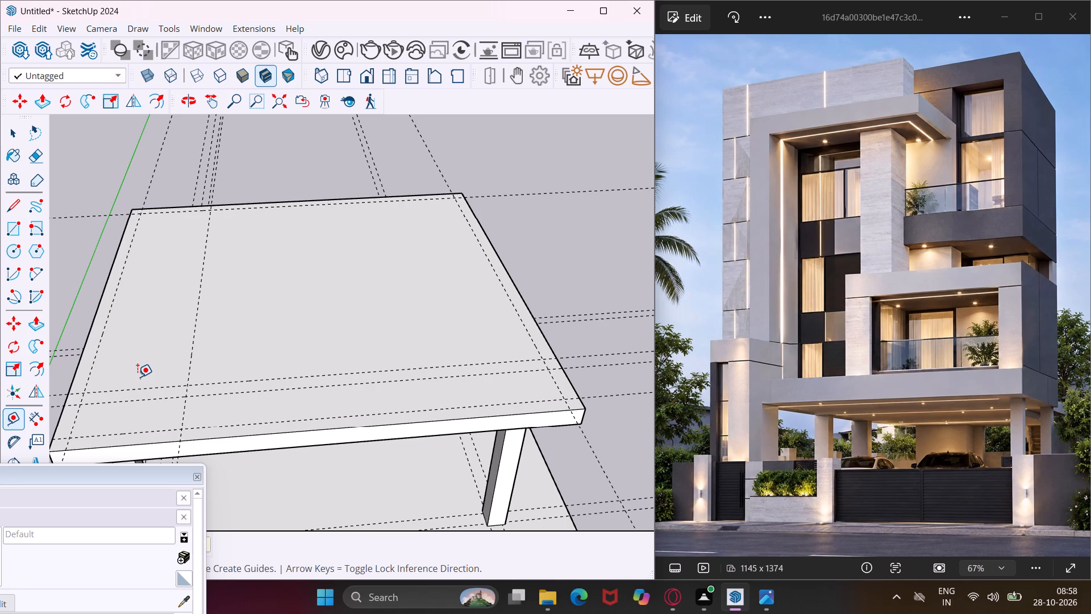
scroll(184, 366, "up", 2)
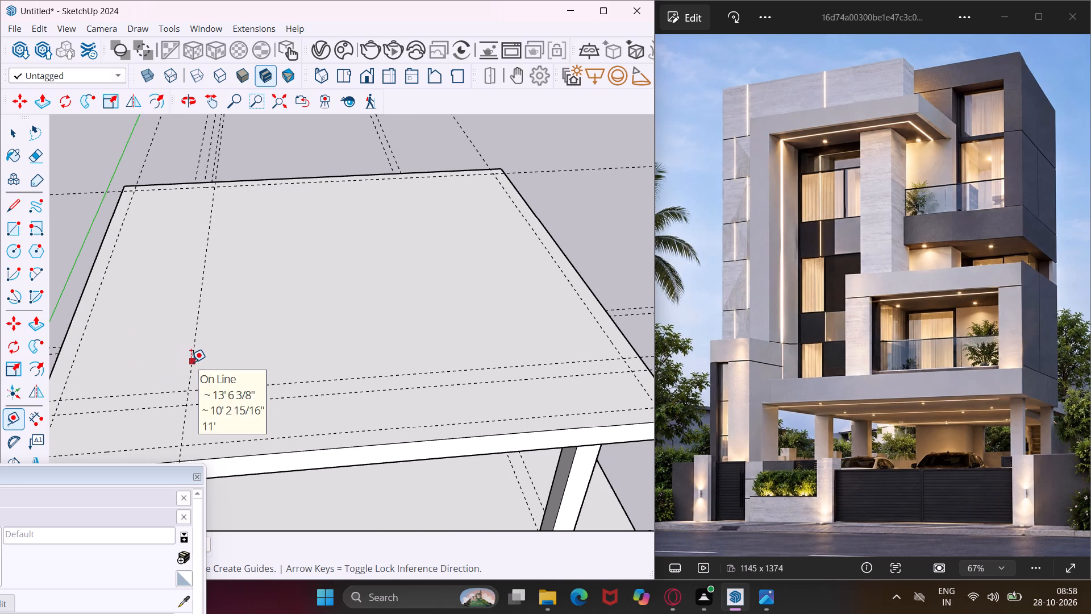
left_click(191, 362)
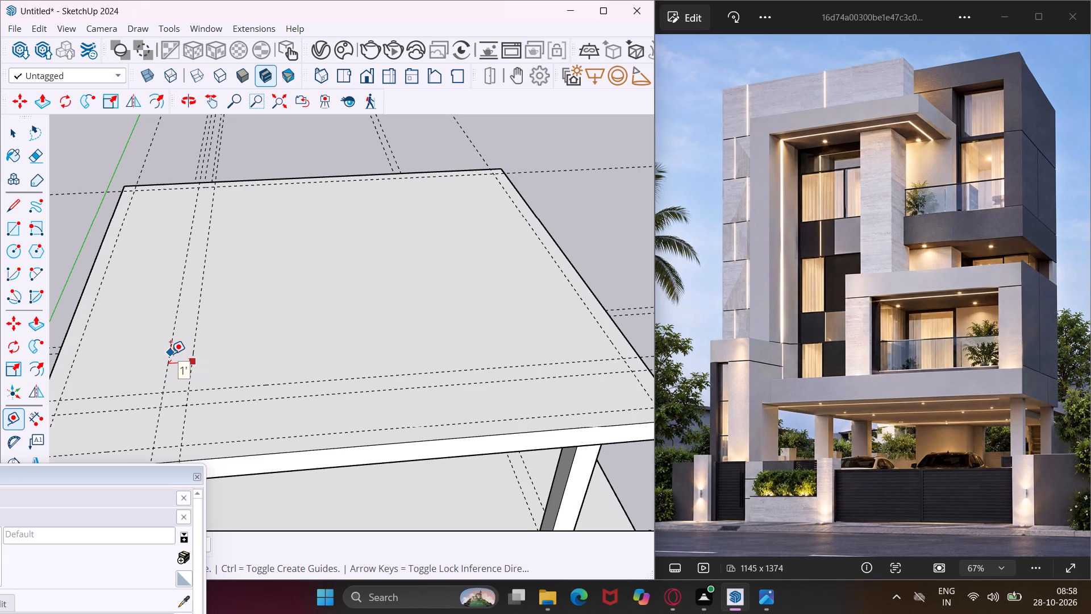
type("9\"")
key("Return")
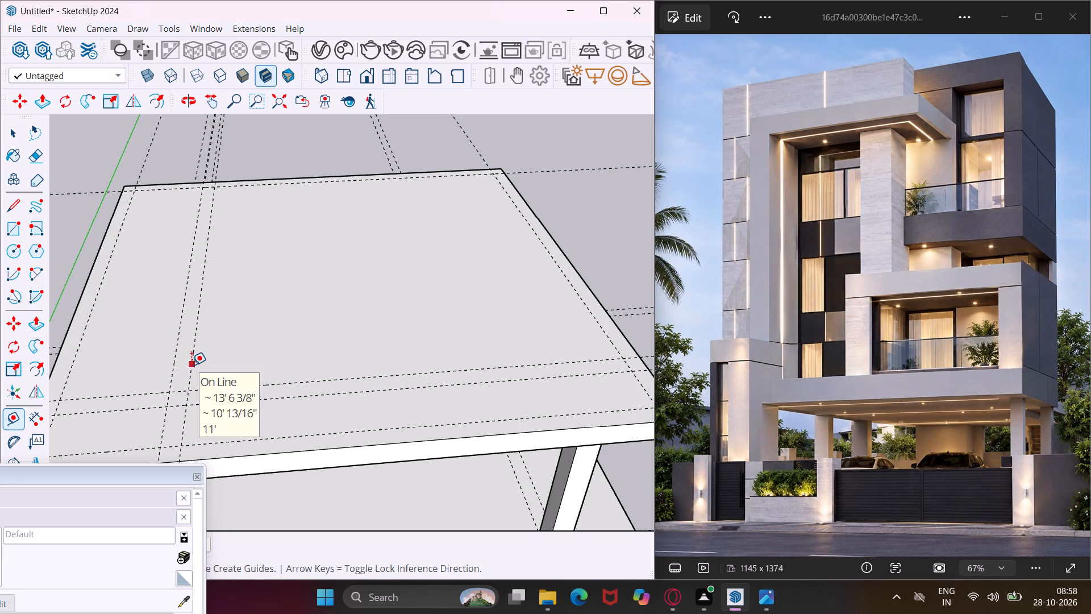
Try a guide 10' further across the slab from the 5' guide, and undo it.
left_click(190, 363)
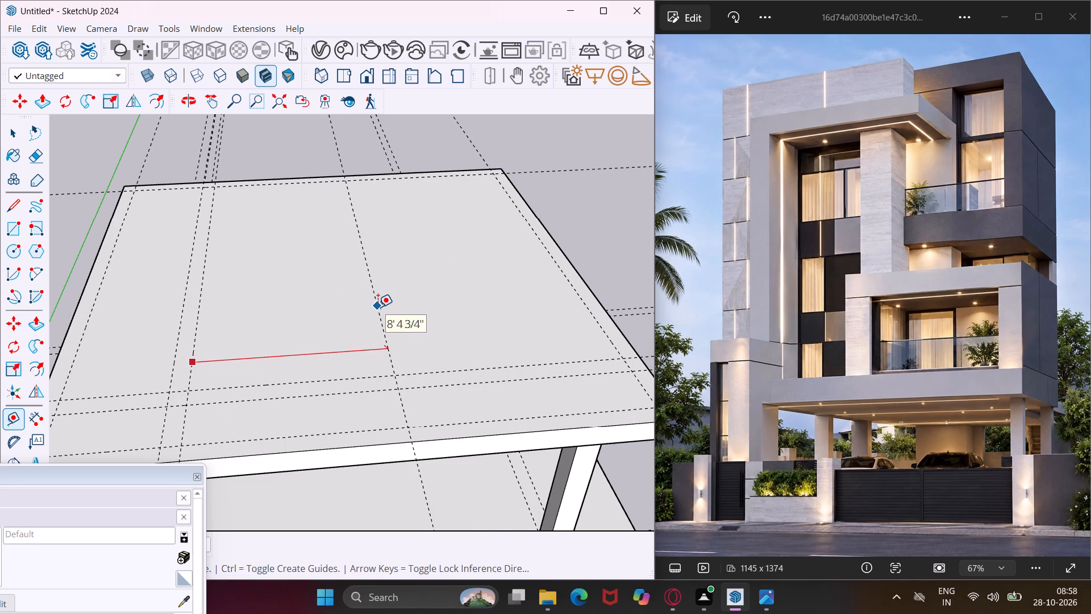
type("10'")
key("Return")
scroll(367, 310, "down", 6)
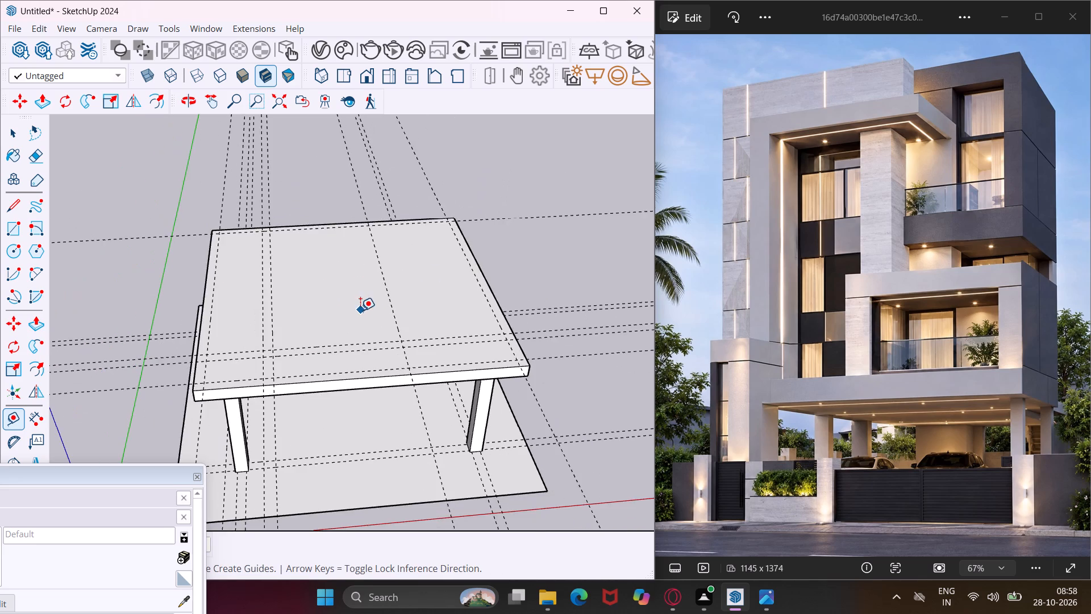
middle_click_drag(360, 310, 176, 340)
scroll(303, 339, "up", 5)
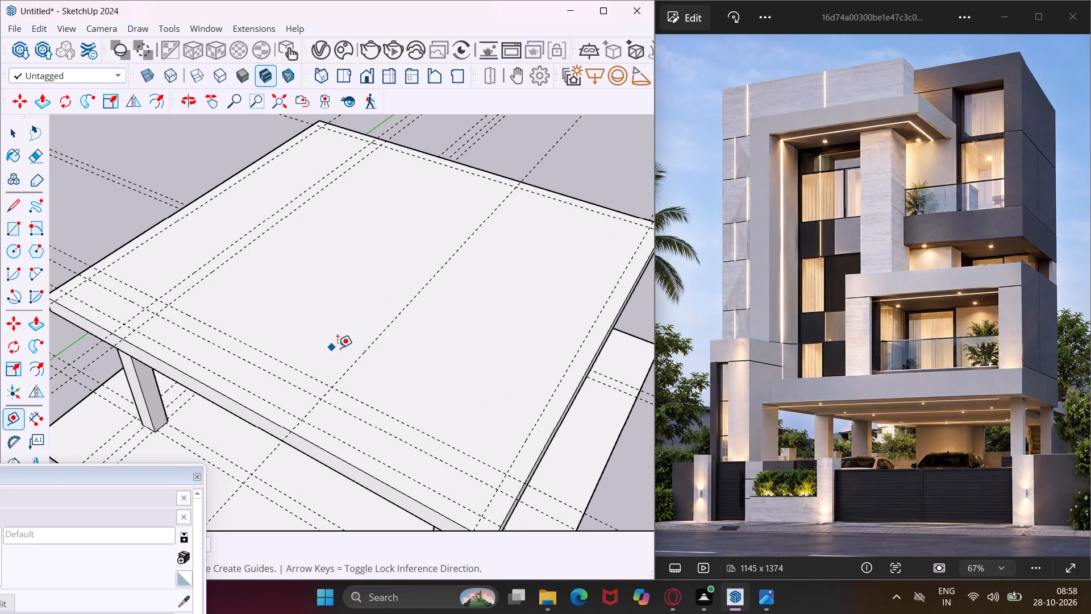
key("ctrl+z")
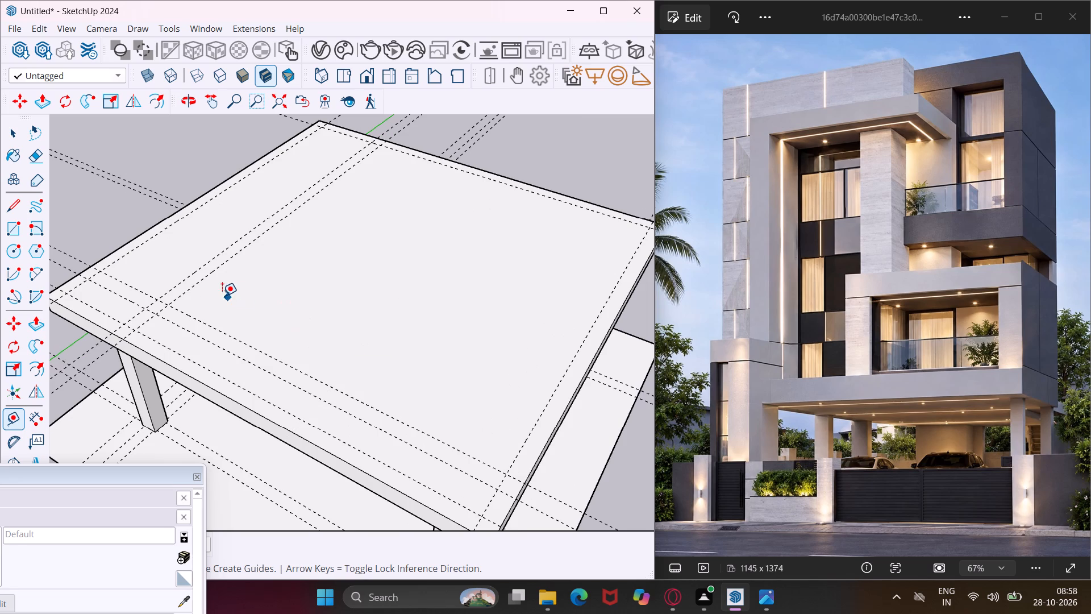
Place a guide 8' further across the slab from the 5' guide, away from the green-axis side edge.
left_click(211, 273)
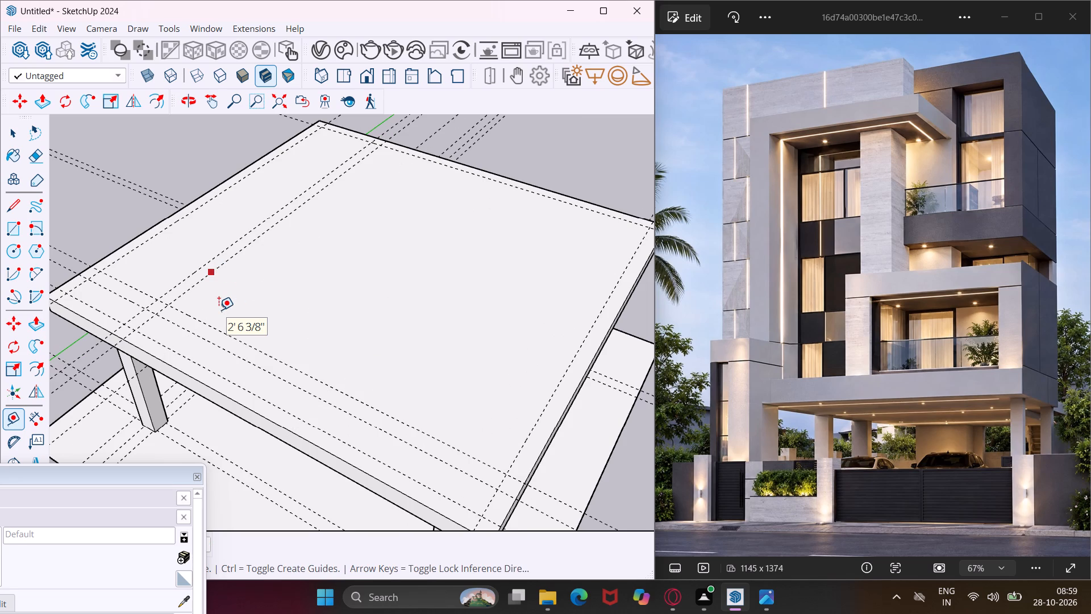
type("8'")
key("Return")
scroll(268, 333, "up", 4)
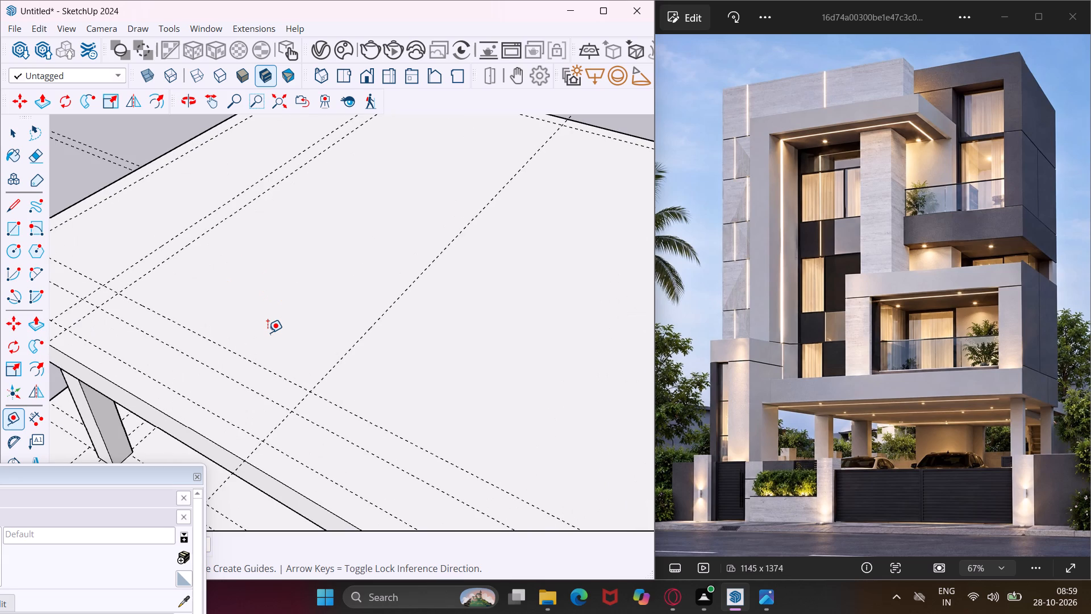
scroll(282, 297, "down", 7)
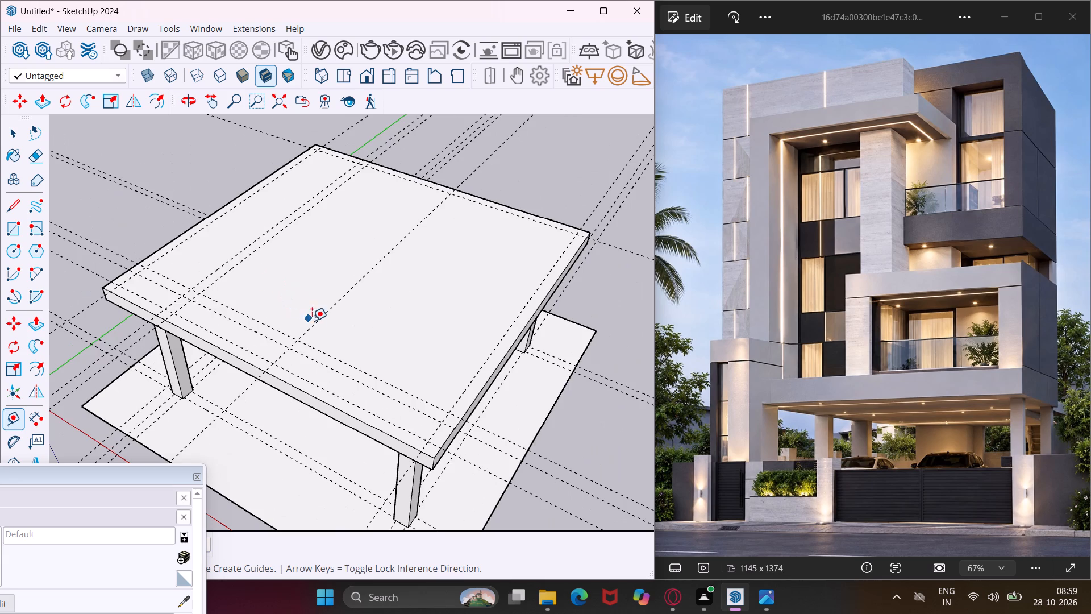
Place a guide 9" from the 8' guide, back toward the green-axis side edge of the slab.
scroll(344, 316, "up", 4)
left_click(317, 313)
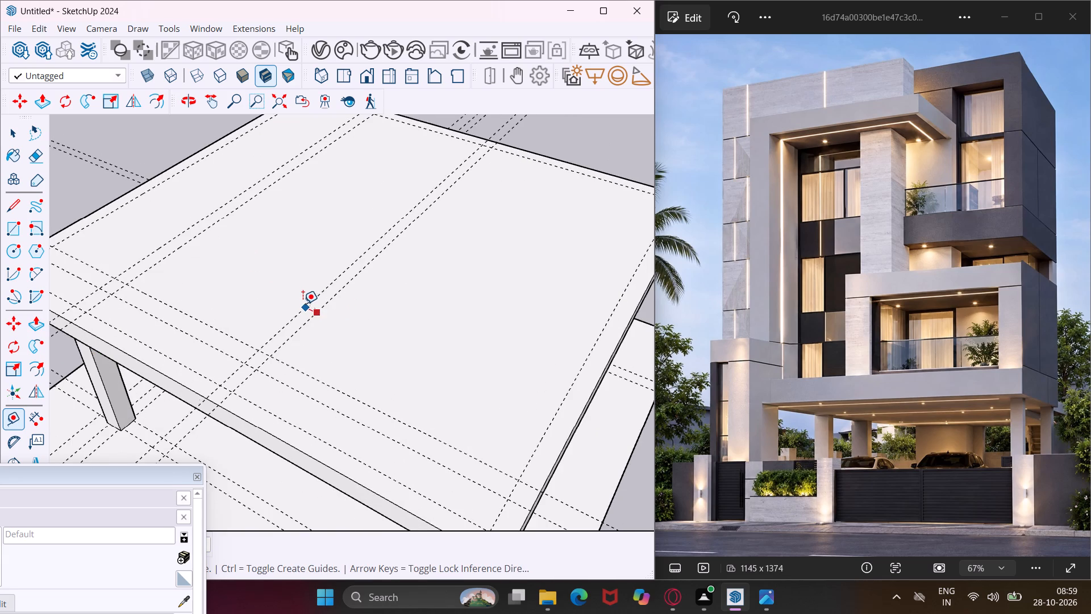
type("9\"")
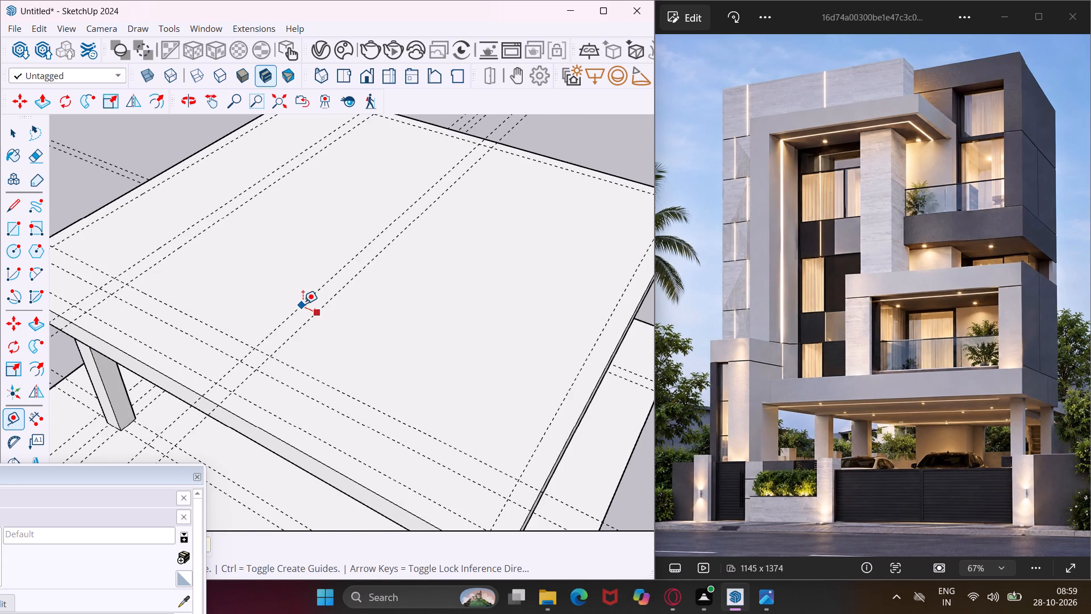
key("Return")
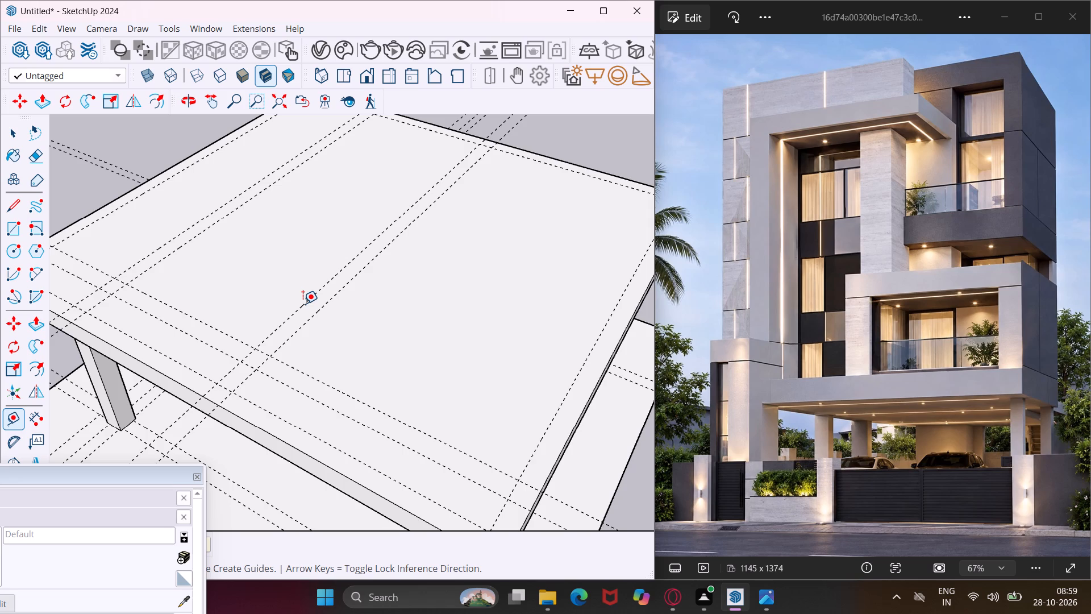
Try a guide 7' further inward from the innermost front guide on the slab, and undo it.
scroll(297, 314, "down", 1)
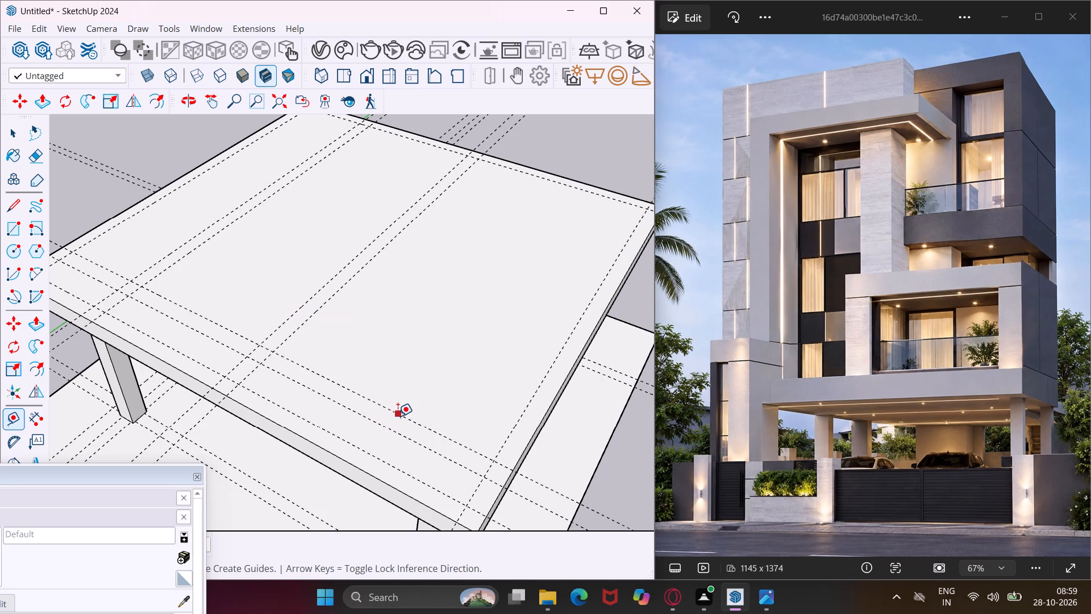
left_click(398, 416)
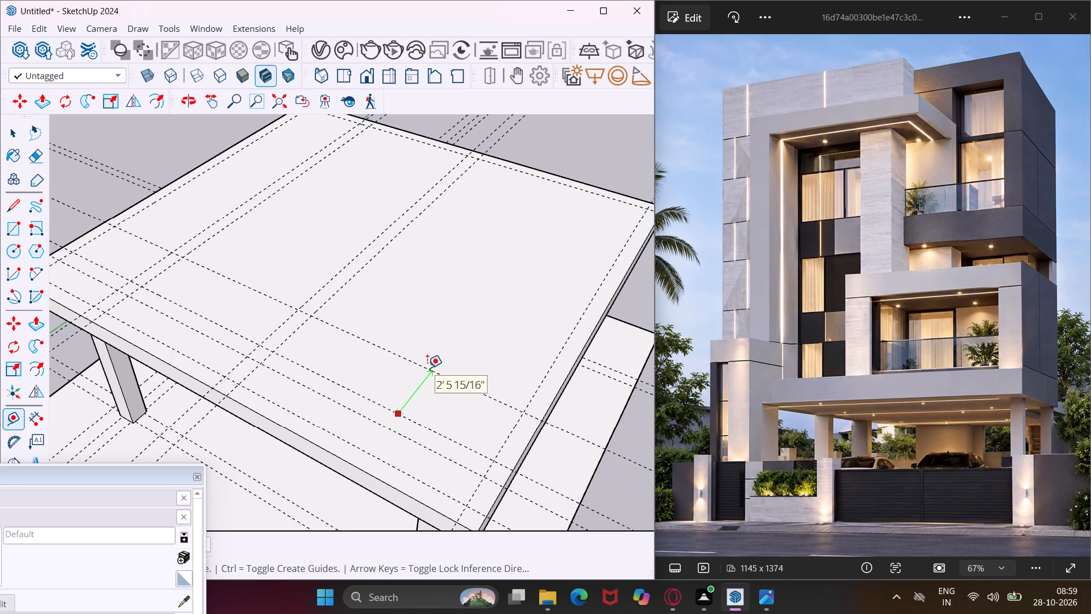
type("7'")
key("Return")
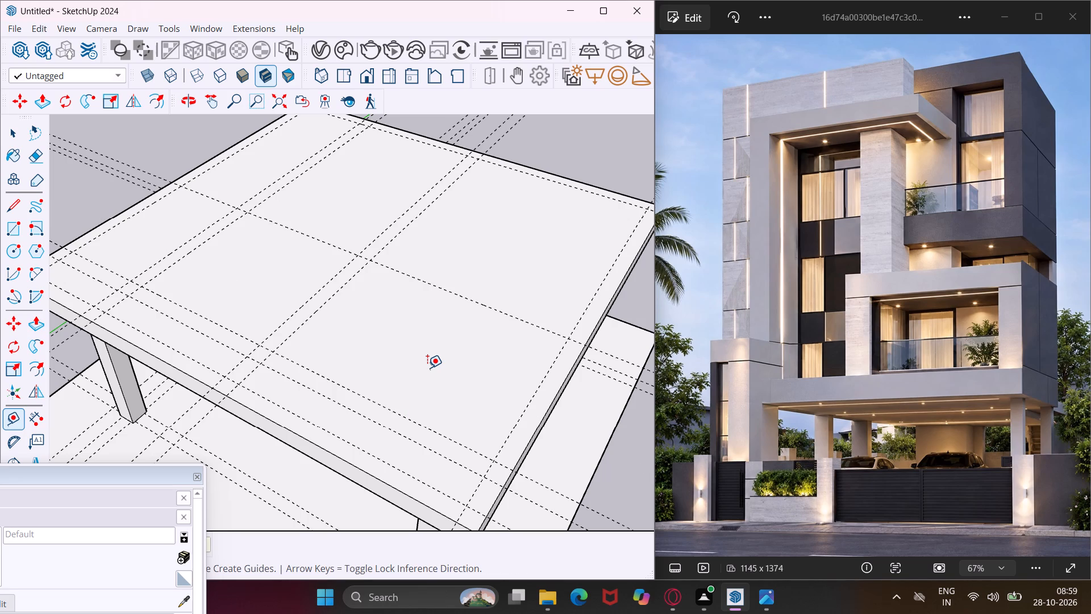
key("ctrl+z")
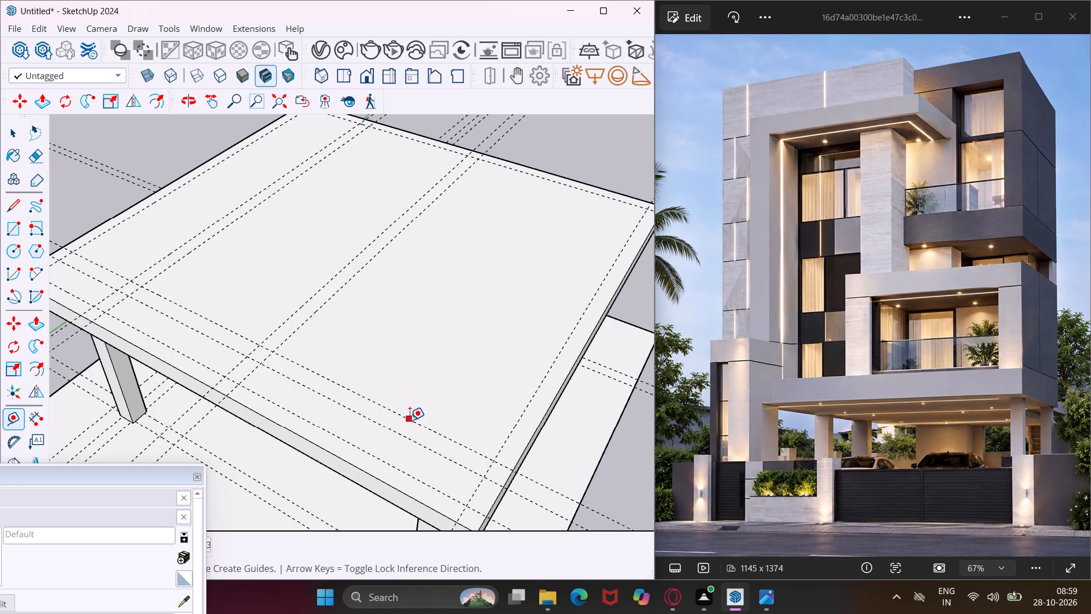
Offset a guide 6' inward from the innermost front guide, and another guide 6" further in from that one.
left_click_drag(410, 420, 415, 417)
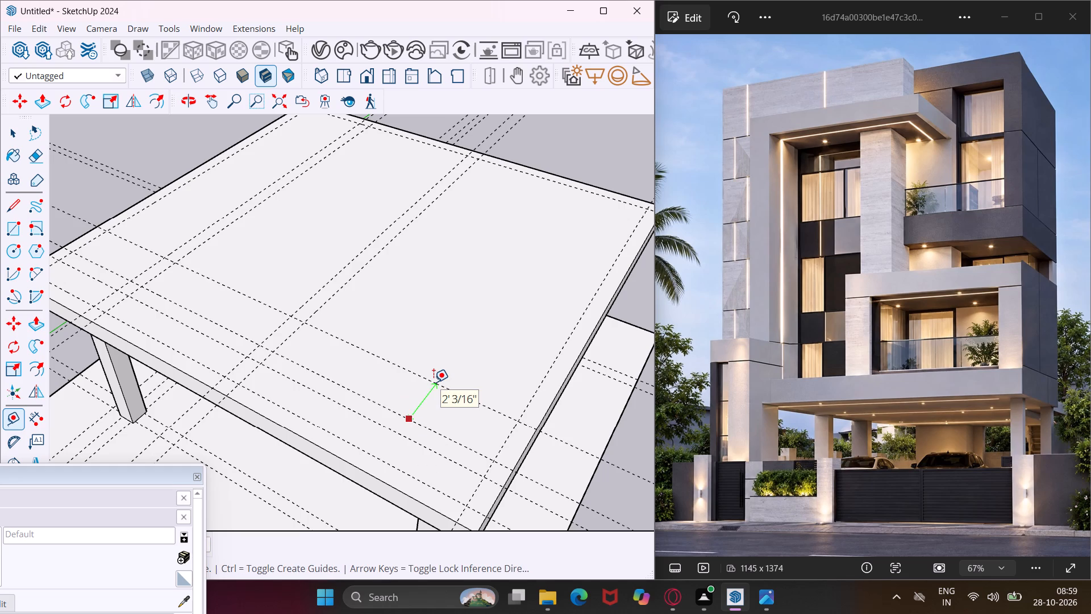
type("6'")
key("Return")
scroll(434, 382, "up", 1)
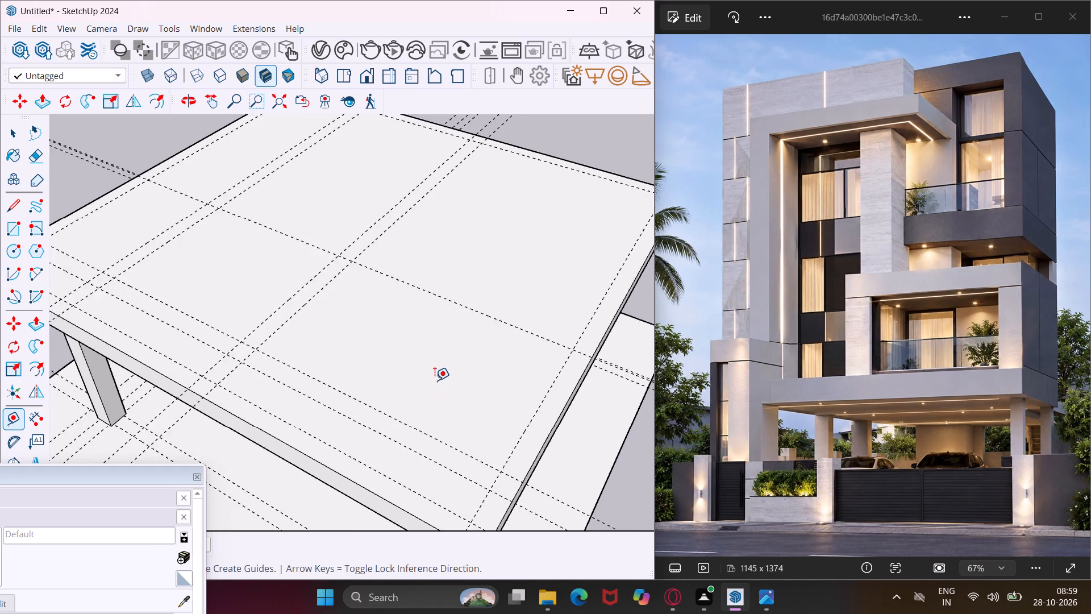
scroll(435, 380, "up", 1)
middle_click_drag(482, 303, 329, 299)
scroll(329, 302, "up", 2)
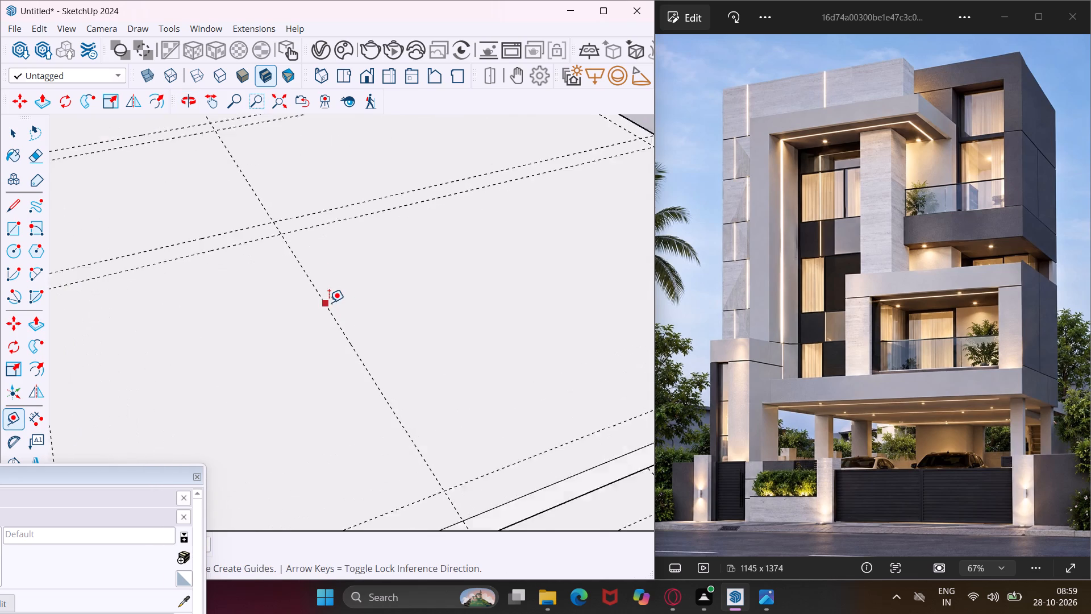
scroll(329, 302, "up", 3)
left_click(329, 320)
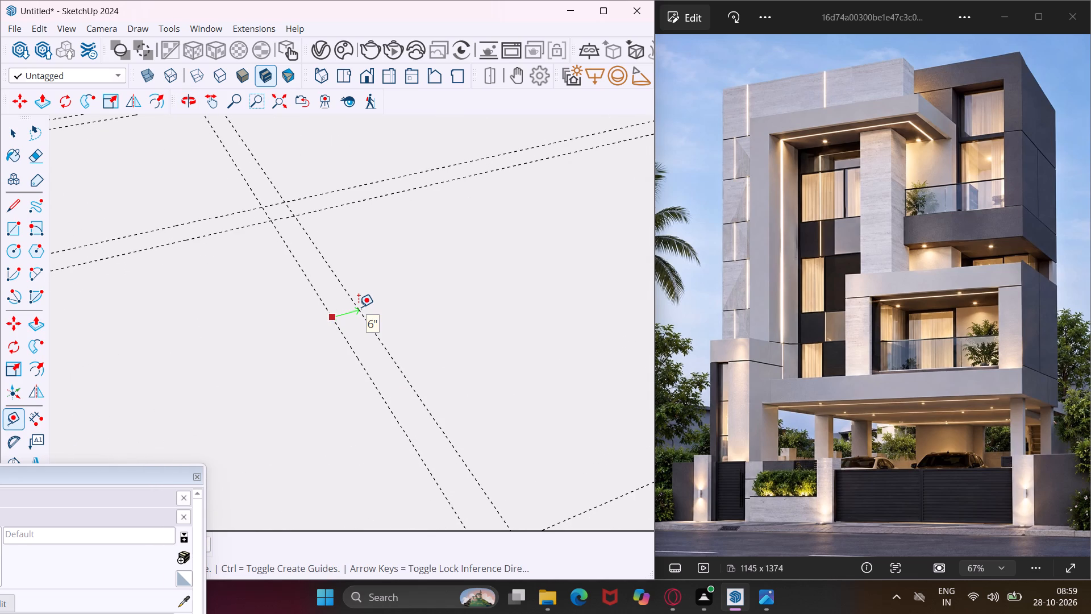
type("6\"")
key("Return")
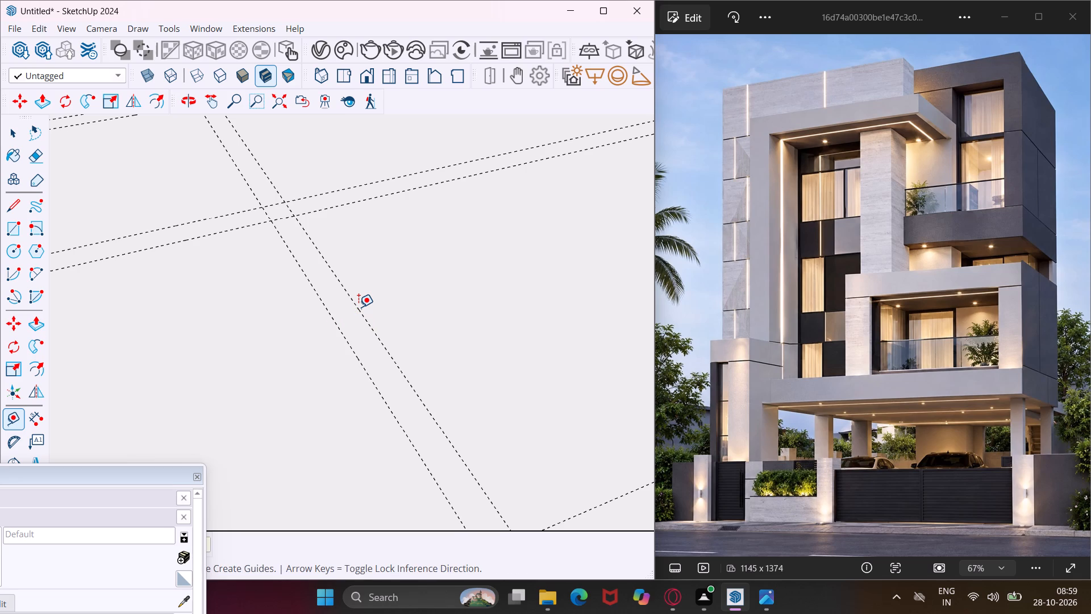
Undo all the inner layout guides on the slab, back to only the 9" guides along its edges.
scroll(359, 307, "down", 6)
scroll(269, 325, "down", 5)
middle_click_drag(156, 227, 162, 302)
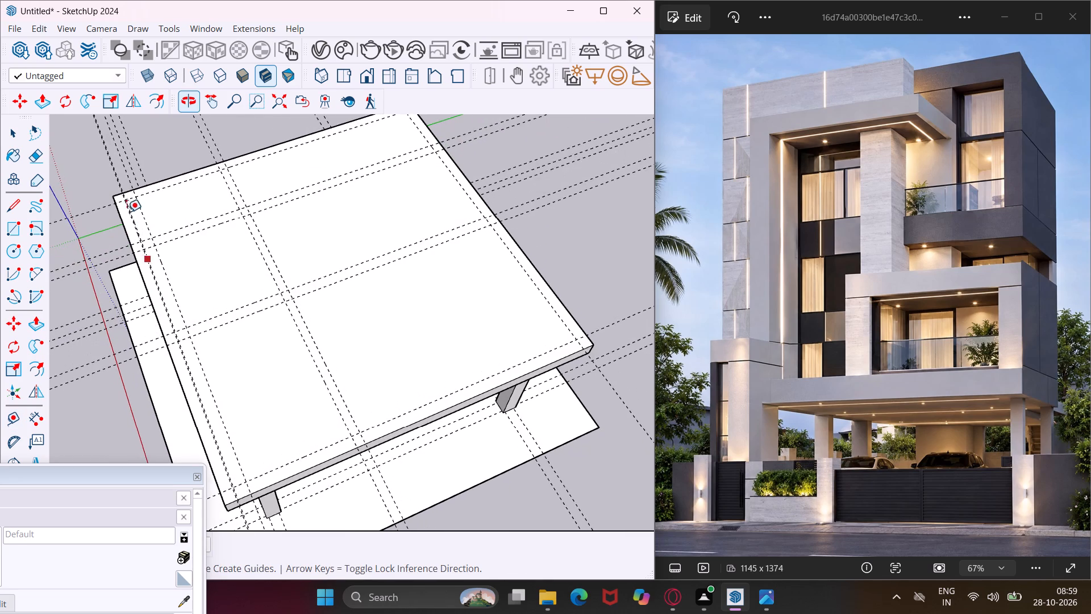
scroll(117, 181, "up", 9)
middle_click_drag(123, 223, 292, 189)
scroll(144, 224, "up", 1)
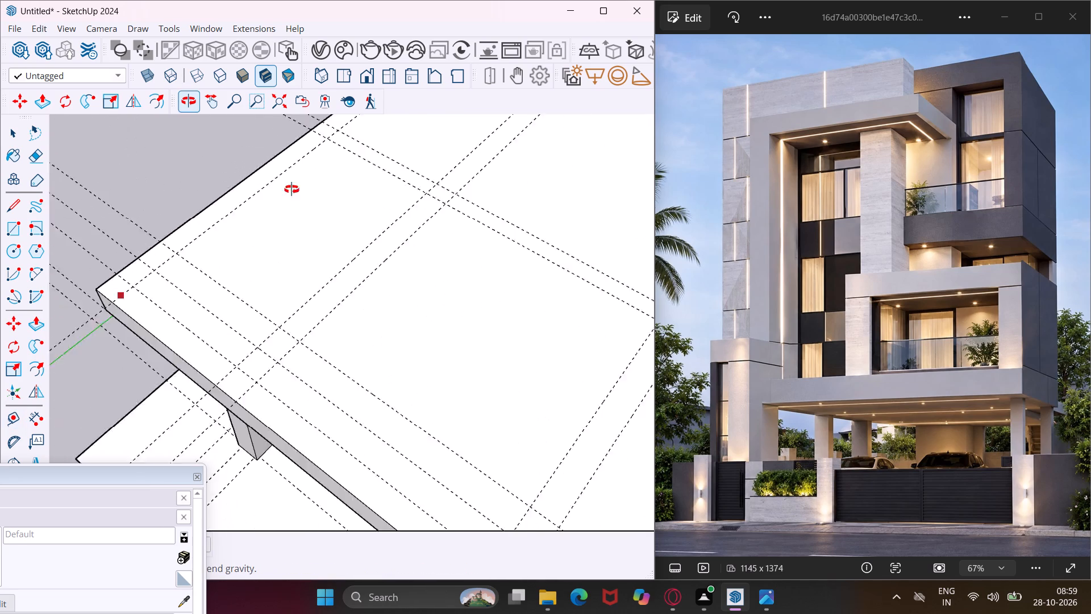
middle_click_drag(292, 189, 359, 183)
scroll(269, 243, "down", 7)
scroll(450, 294, "up", 5)
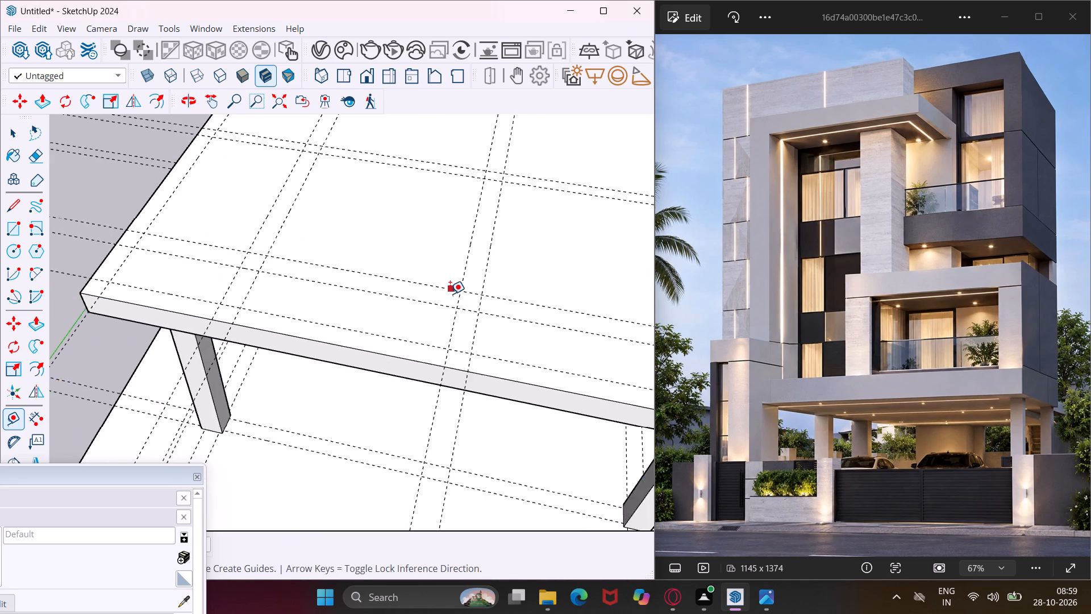
key("ctrl+z")
key("ctrl+z")
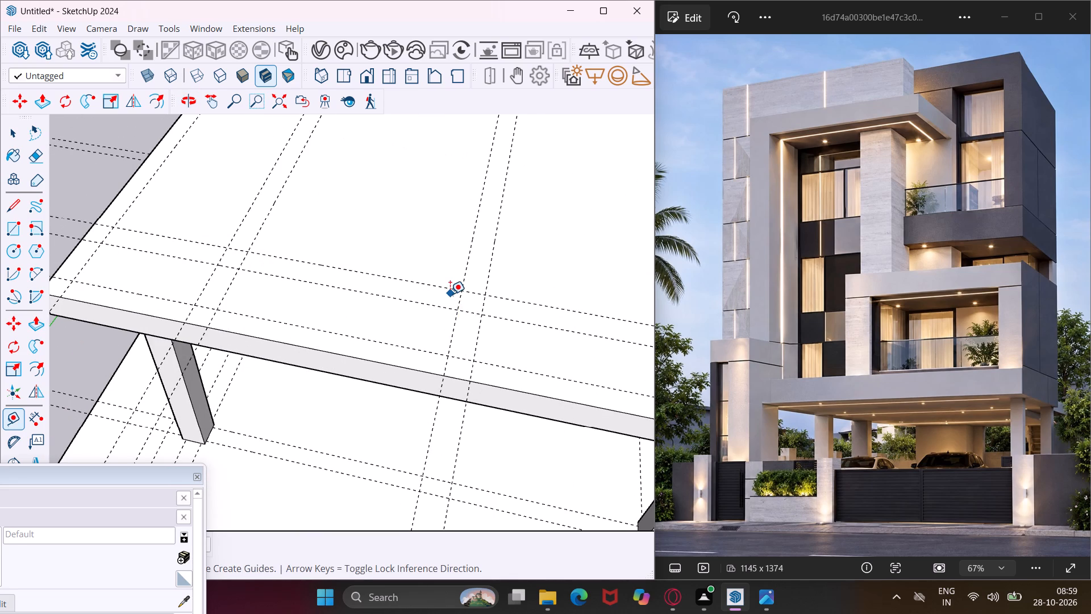
key("ctrl+z")
key("ctrl+z")
key("ctrl+z")
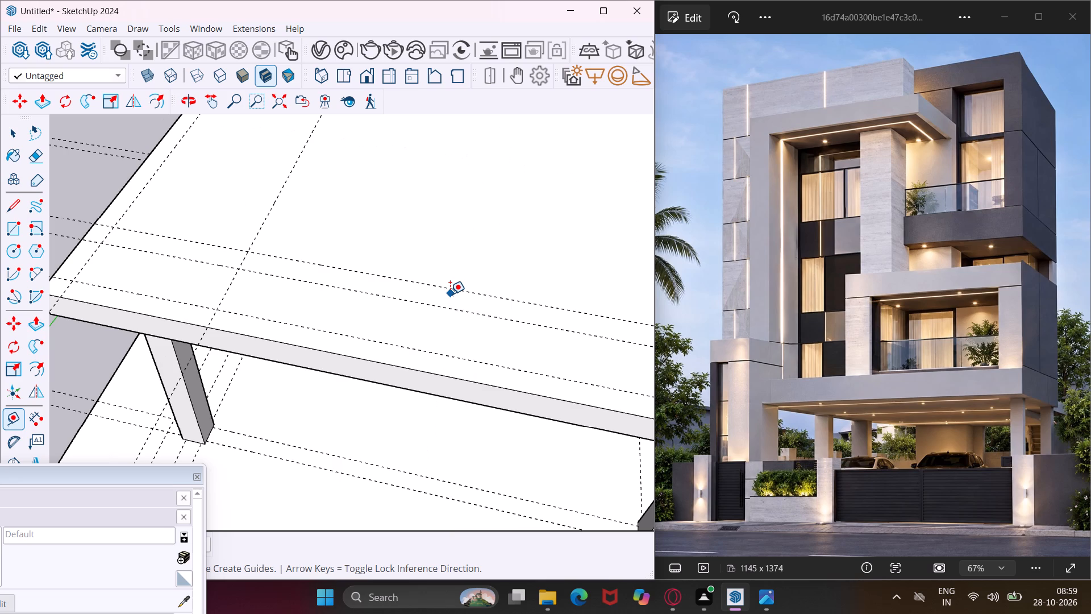
key("ctrl+z")
key("ctrl+z")
key("ctrl+z")
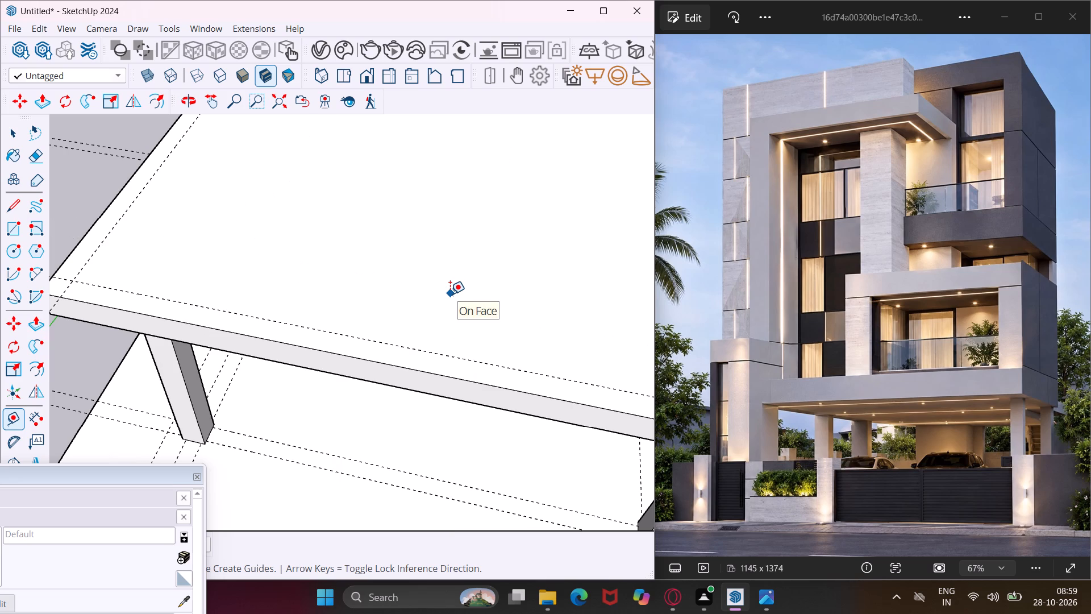
Offset a guide 5' inward from the green-axis side's 9" guide, and another guide 9" further in from that one.
scroll(438, 287, "down", 7)
middle_click_drag(435, 288, 411, 321)
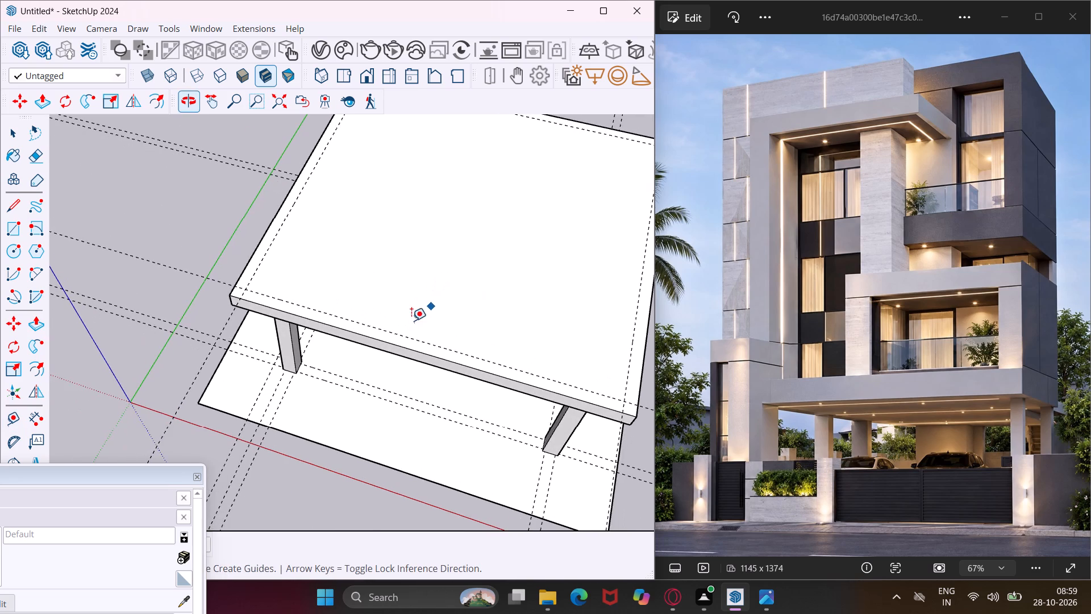
scroll(363, 283, "up", 5)
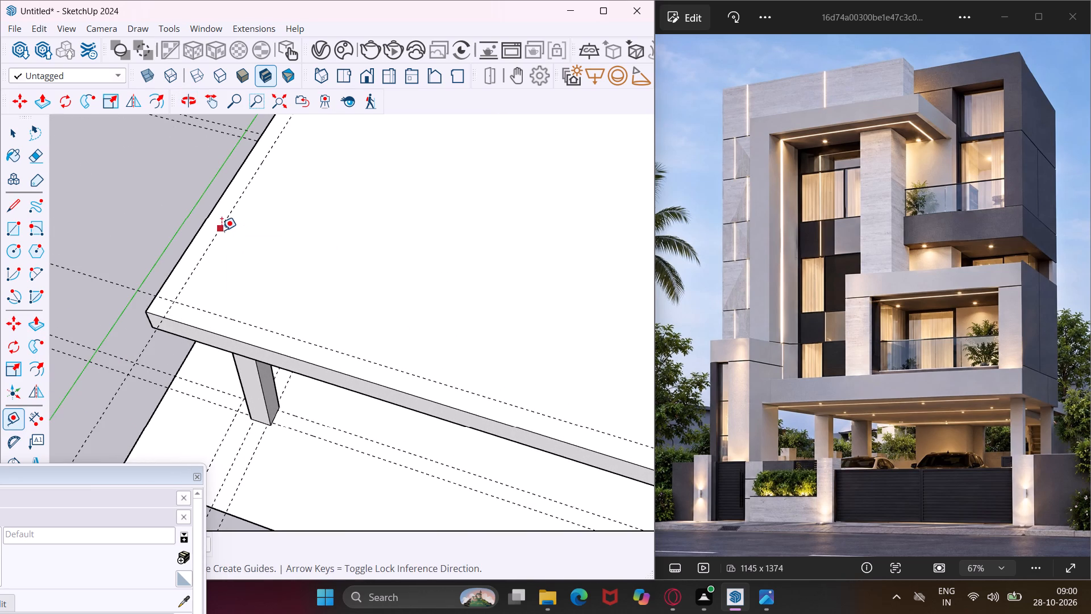
left_click(222, 230)
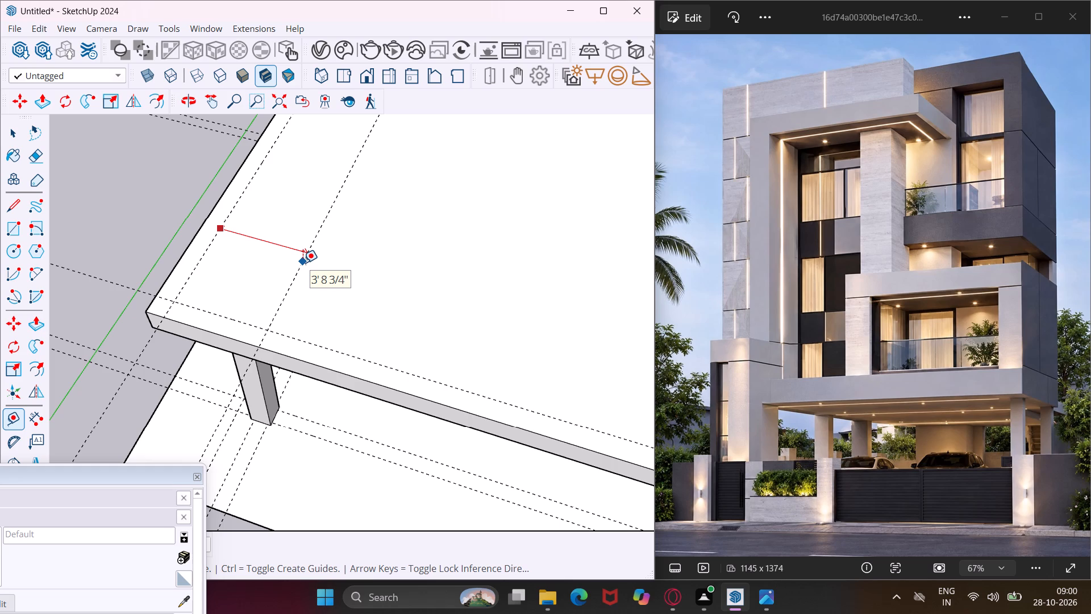
type("5'")
key("Return")
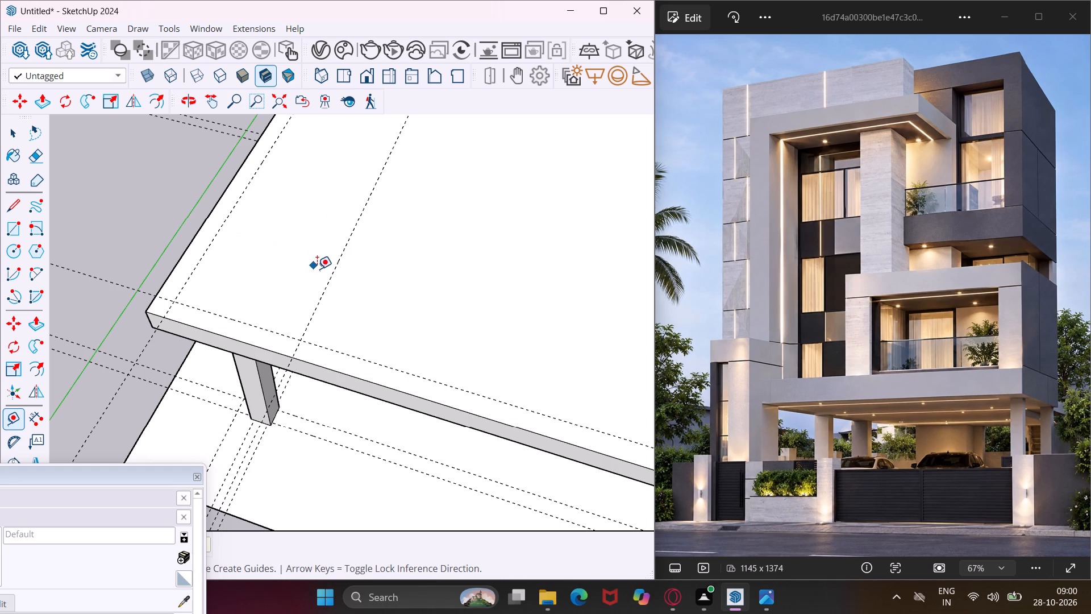
left_click(333, 280)
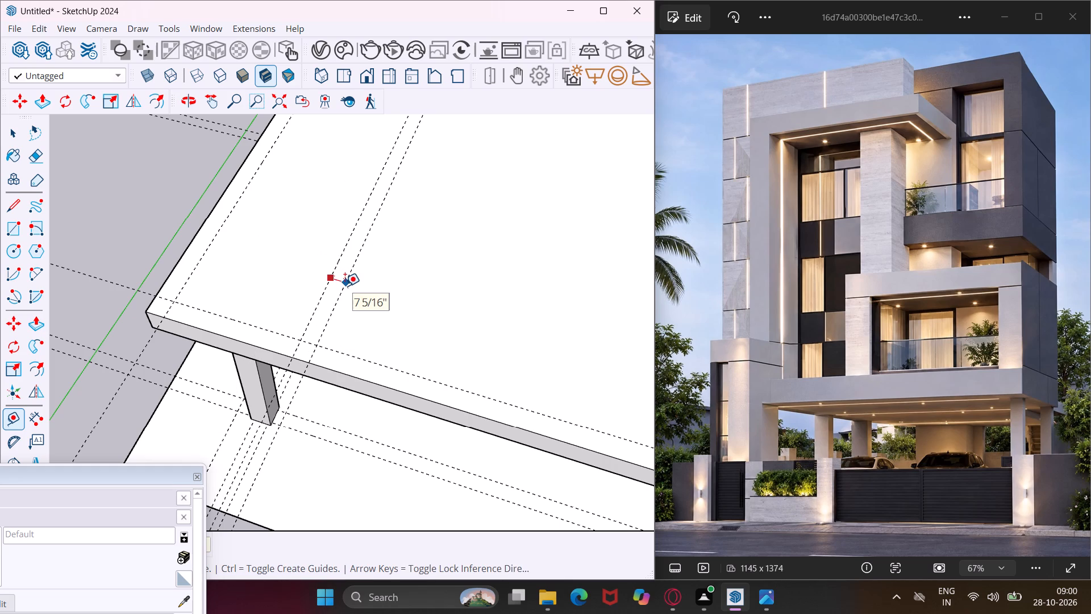
type("9\"")
key("Return")
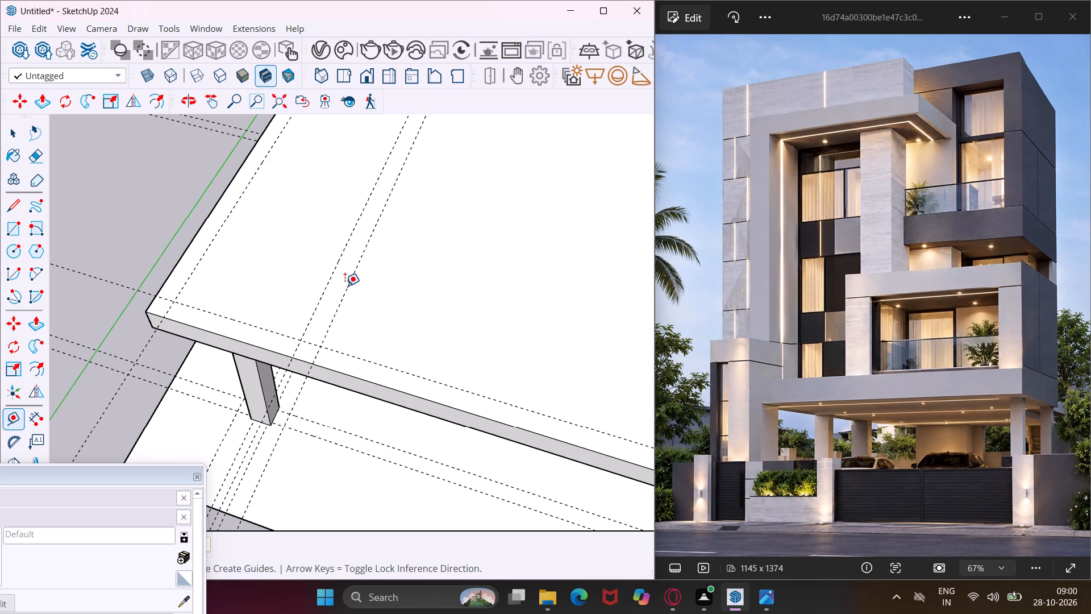
Offset a guide 2' inward from the slab's front 9" guide, and another guide 9" further in from that one.
left_click(267, 330)
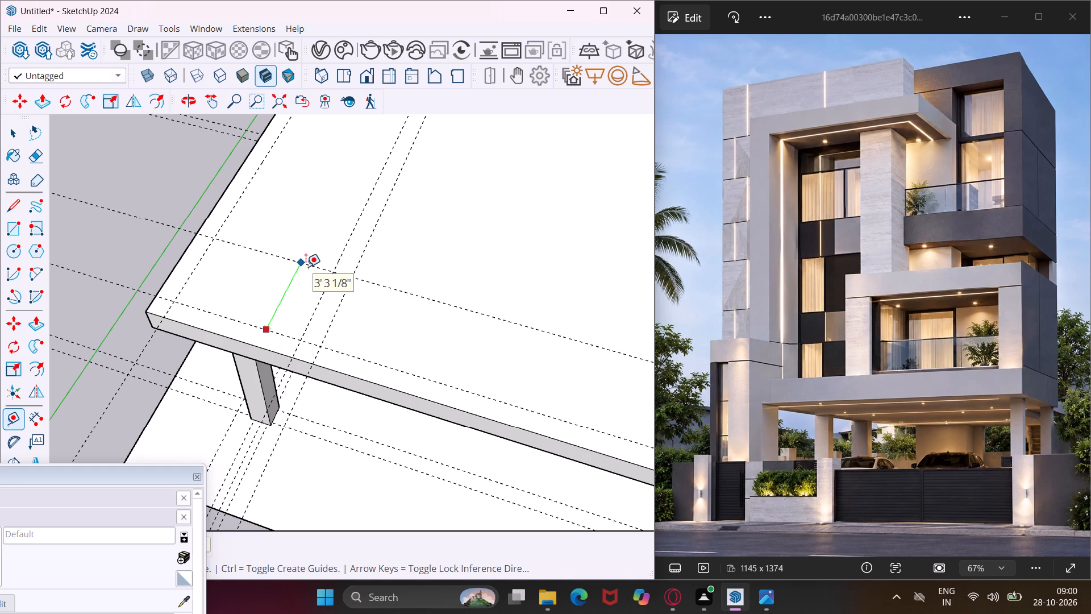
type("2'")
key("Return")
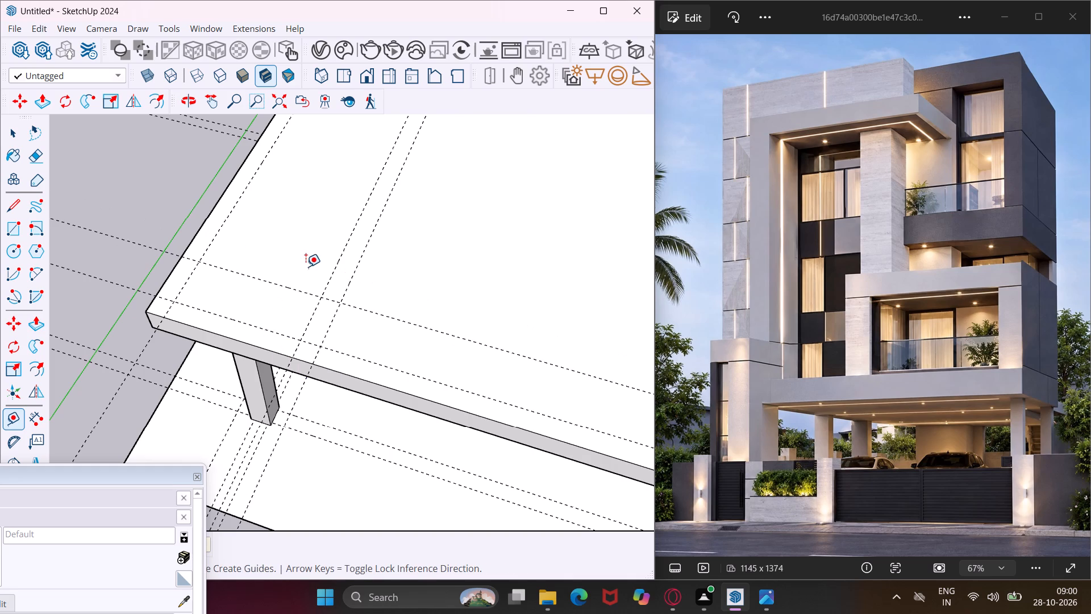
scroll(306, 267, "down", 2)
scroll(306, 267, "up", 5)
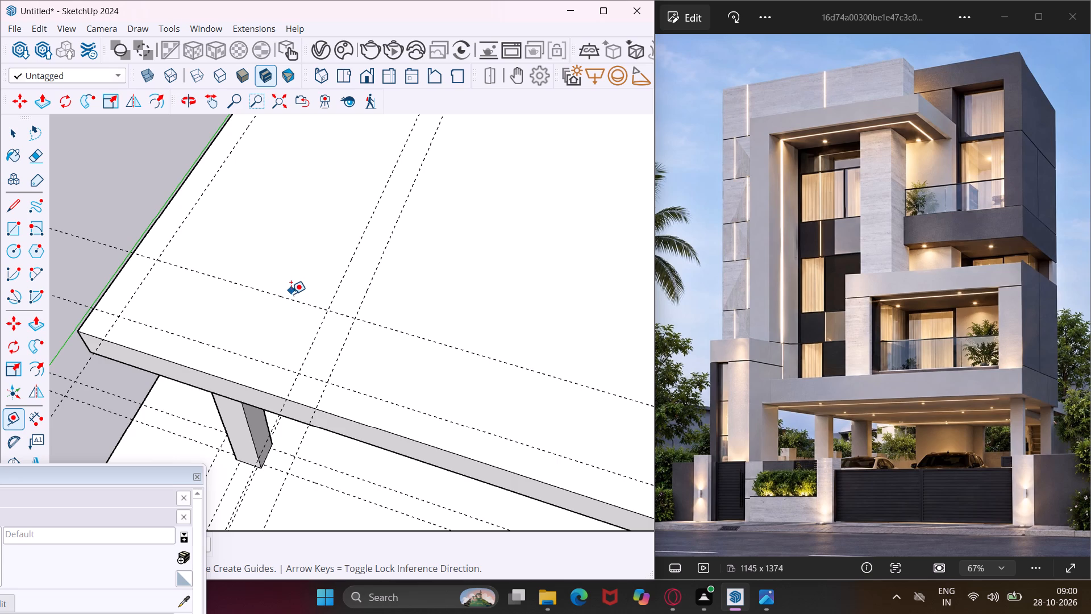
left_click(291, 298)
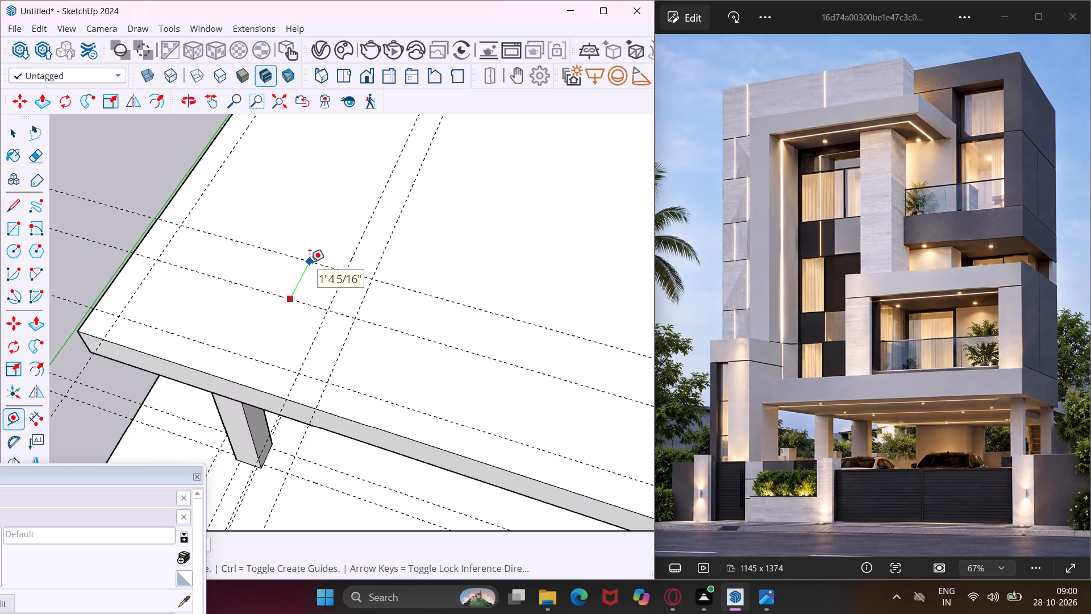
type("9\"")
key("Return")
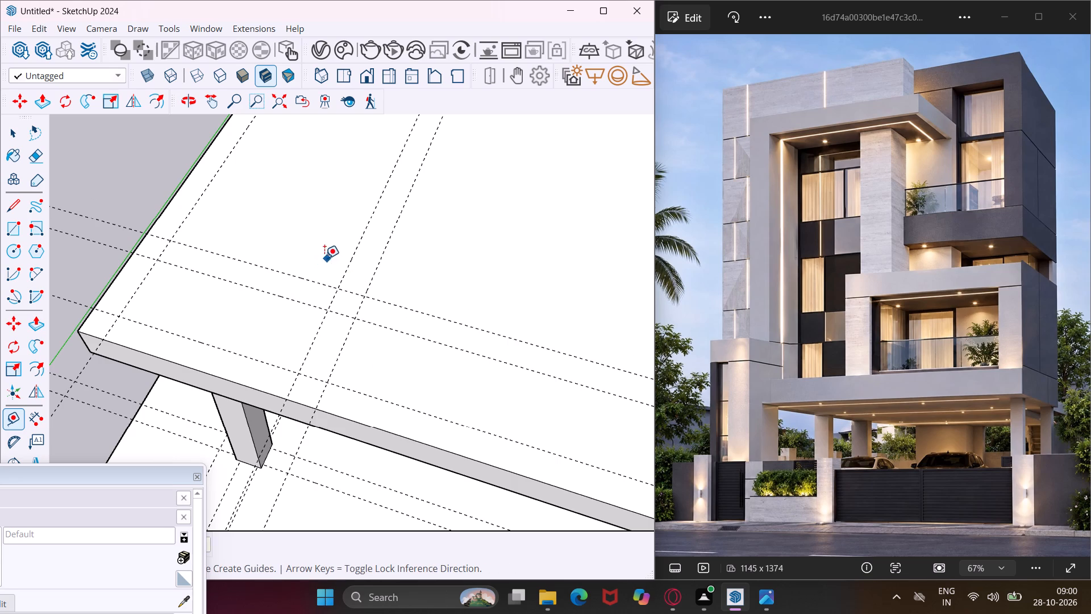
Place a guide 8' further across the slab from the inner guide of the 5' pair, plus another 9" beyond it.
scroll(324, 258, "down", 6)
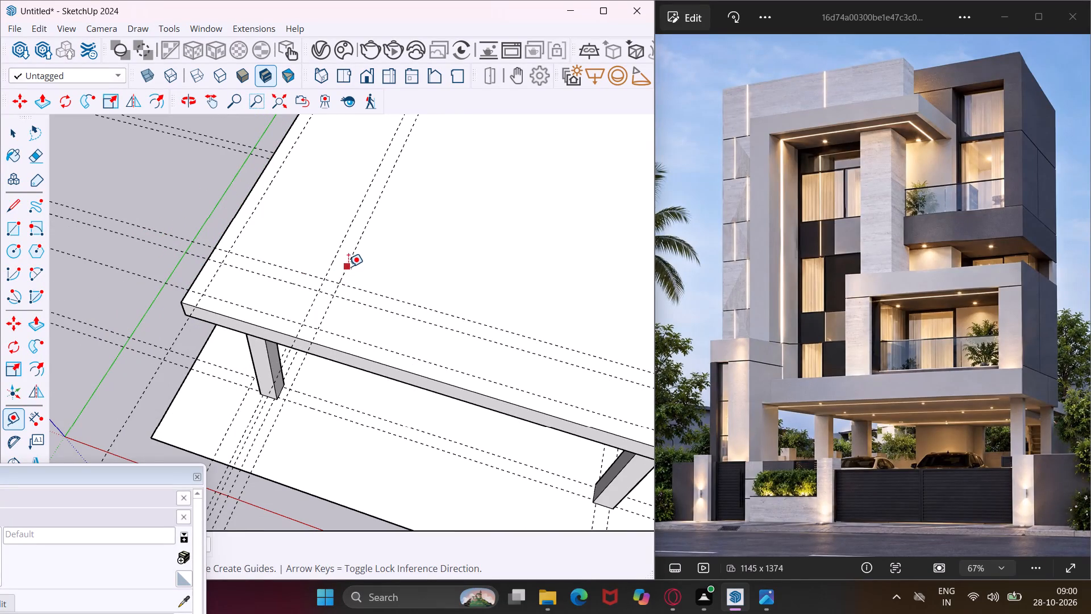
left_click(348, 265)
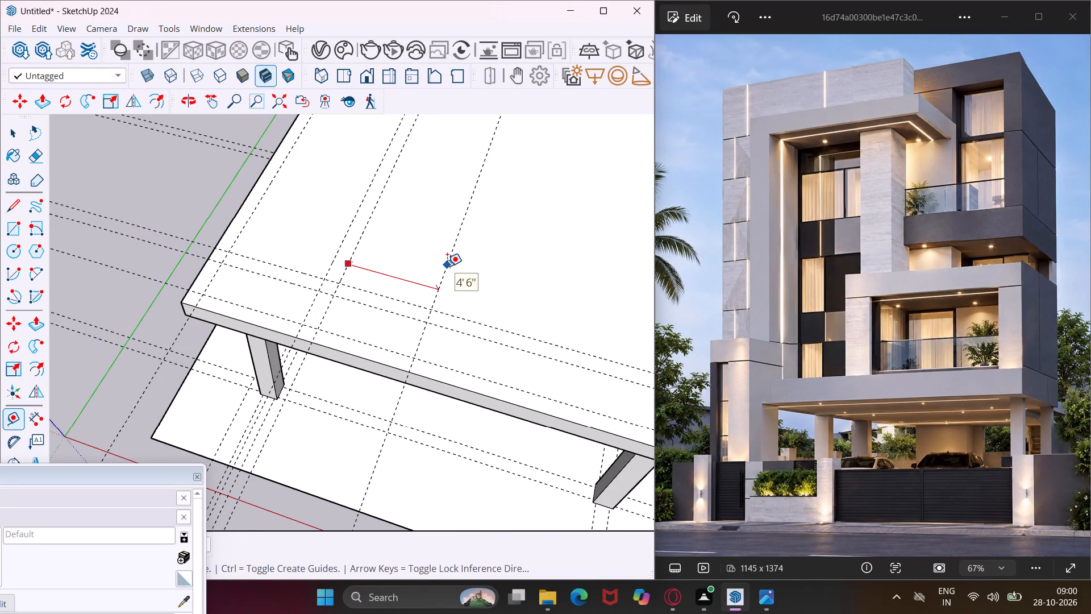
type("8'")
key("Return")
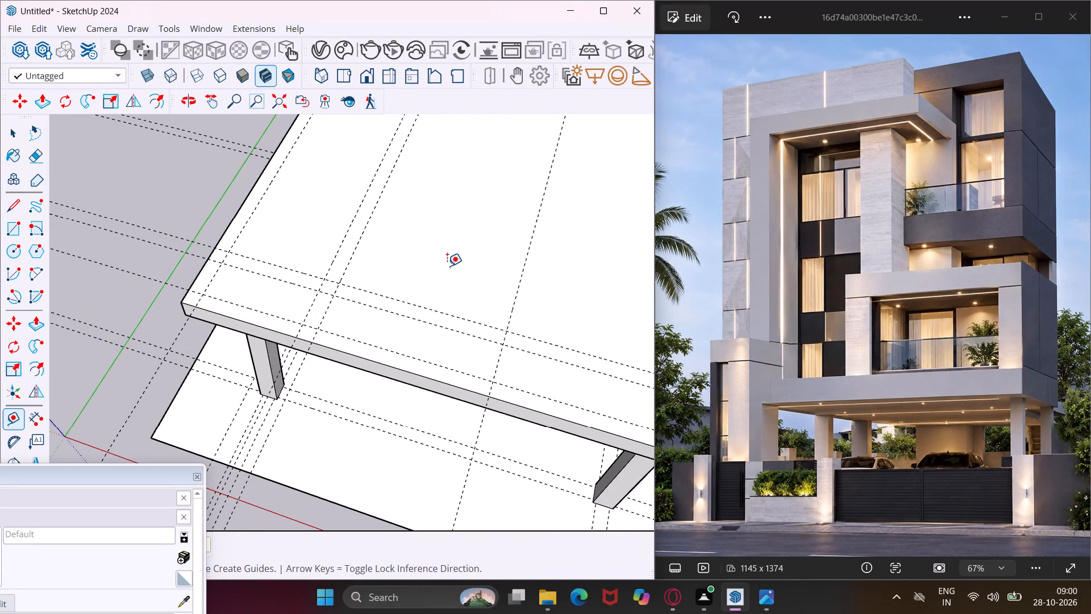
scroll(382, 212, "down", 6)
scroll(451, 247, "up", 7)
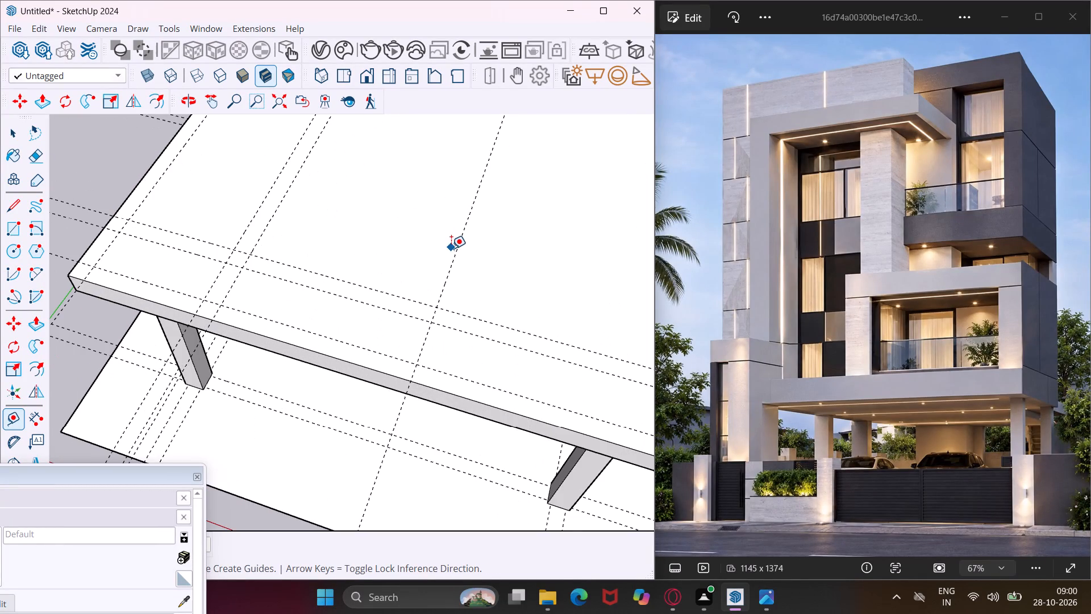
left_click(458, 251)
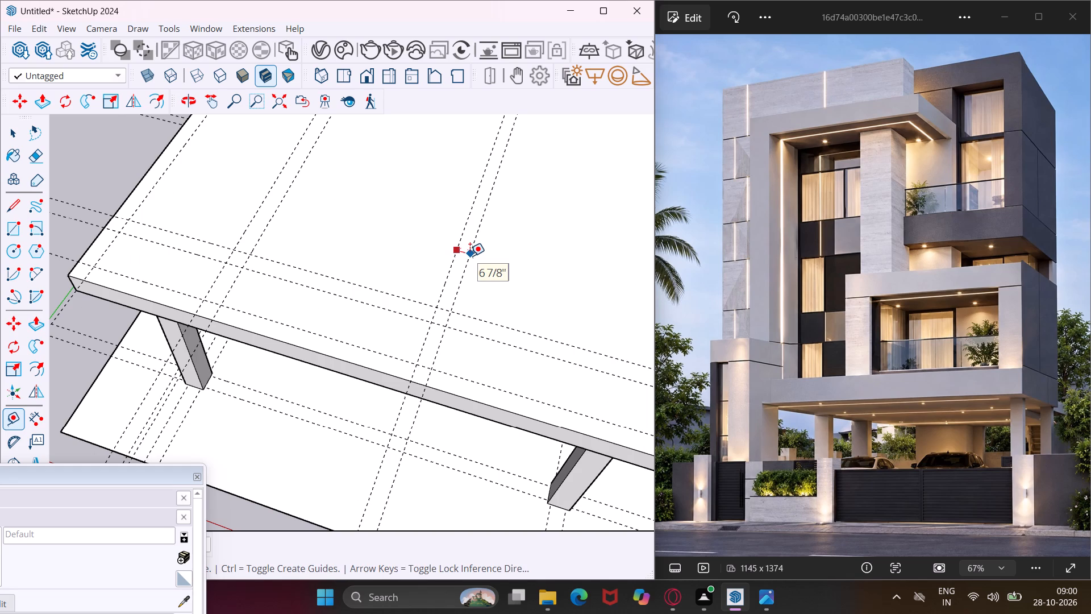
type("9\"")
key("Return")
scroll(358, 252, "down", 3)
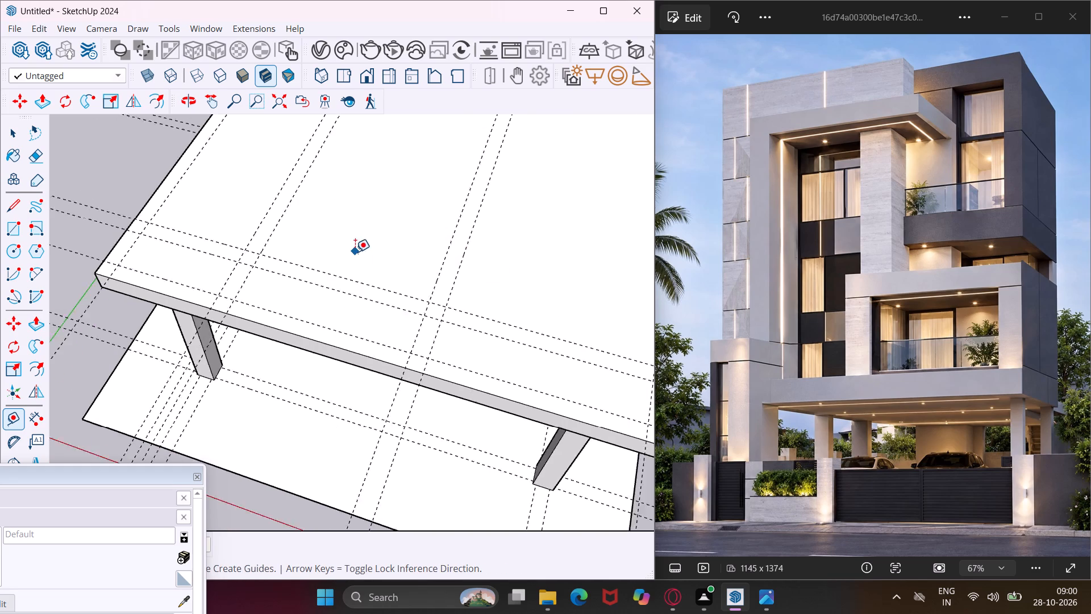
Place a guide 6' further across the slab from the inner guide of the 2' pair, plus another 9" beyond it.
scroll(355, 252, "down", 3)
scroll(467, 288, "up", 5)
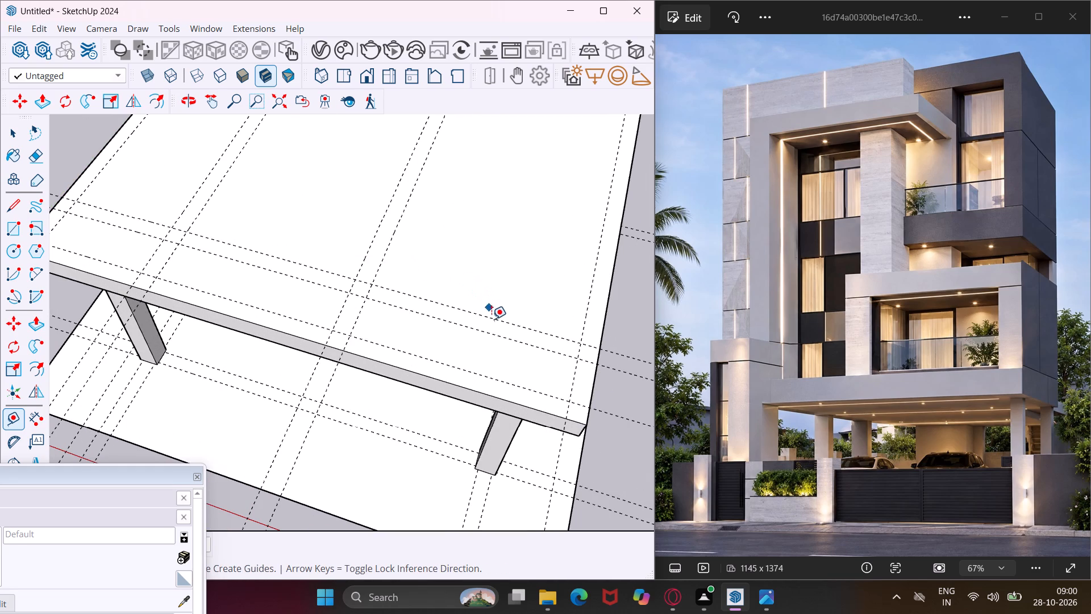
left_click(492, 319)
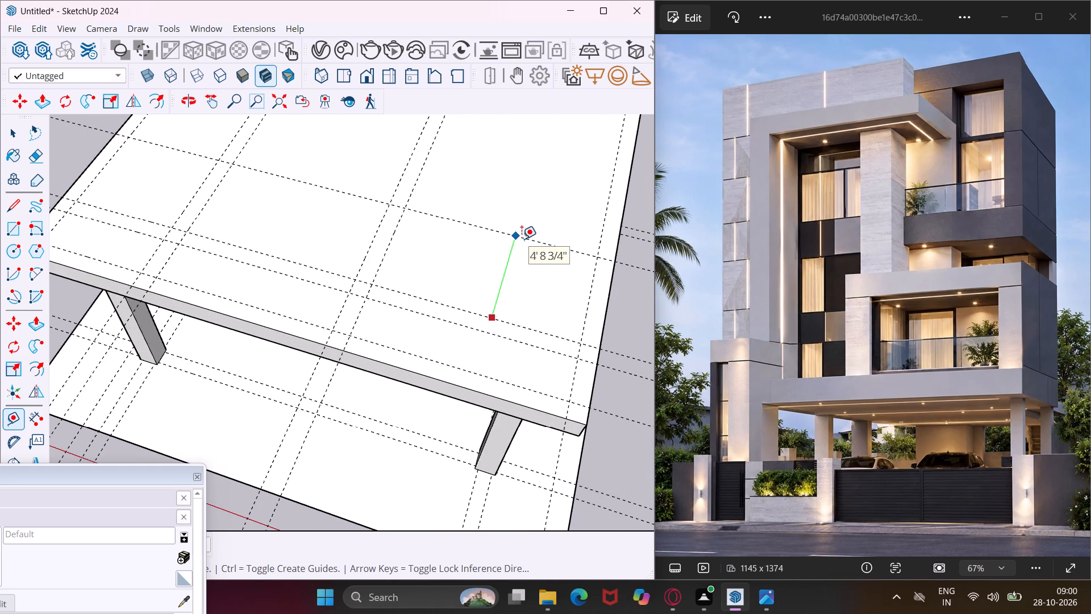
type("6'")
key("Return")
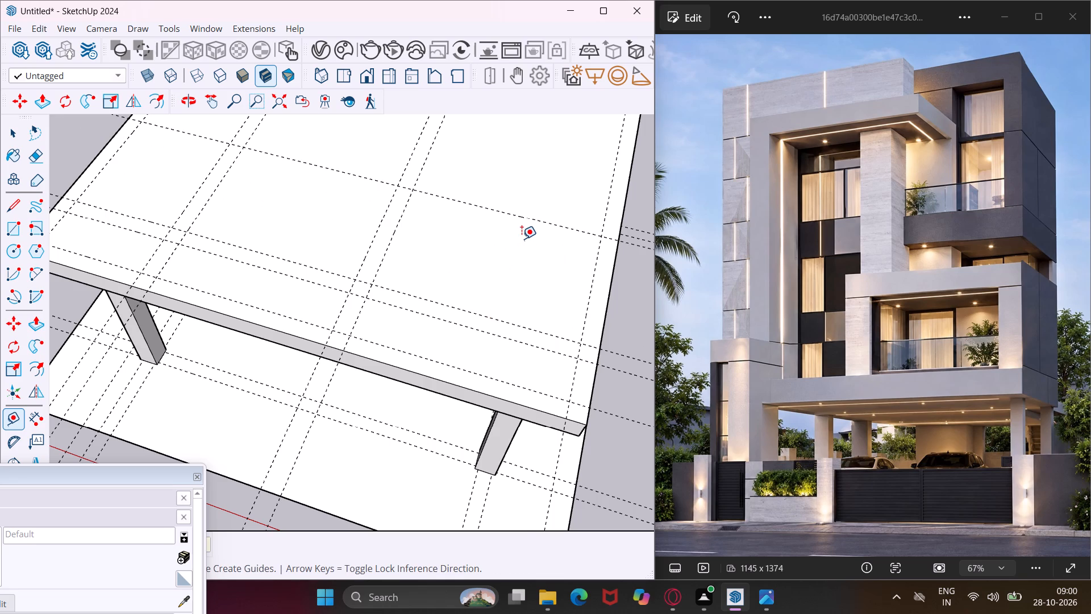
scroll(519, 234, "up", 2)
left_click(527, 216)
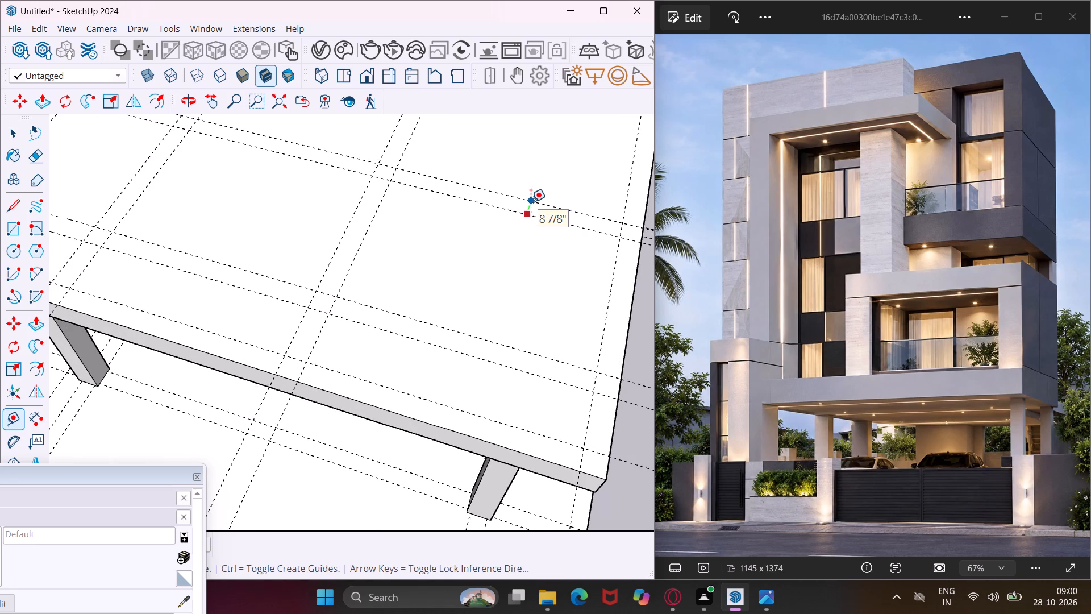
type("9\"")
key("Return")
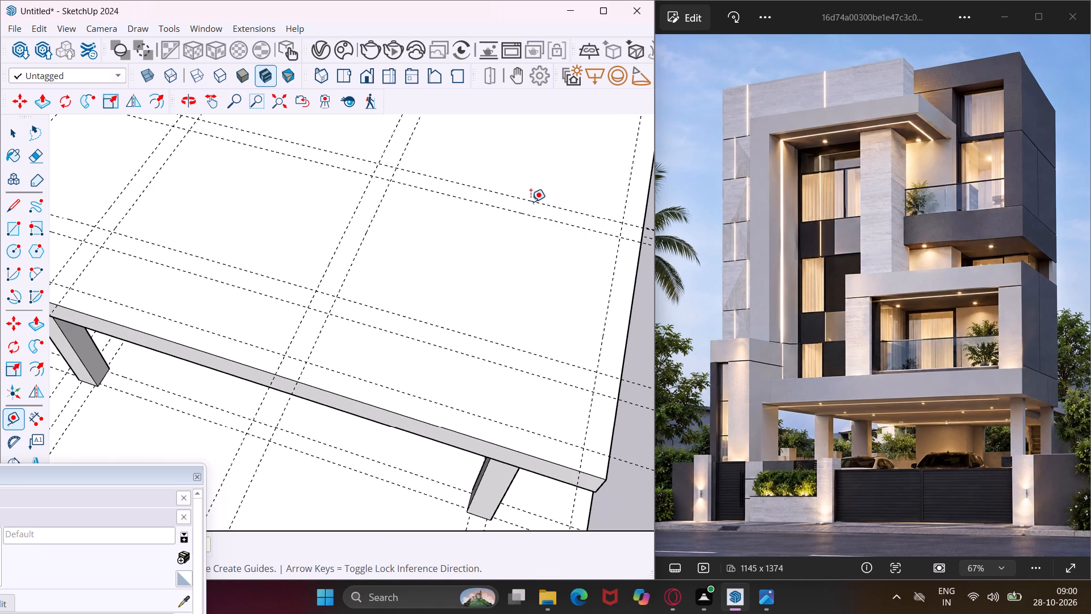
Draw a 9" wide rectangle along the slab's red-axis side, from the corner nearest the origin to the 5' pair's inner guide.
scroll(447, 214, "down", 6)
middle_click_drag(481, 238, 205, 255)
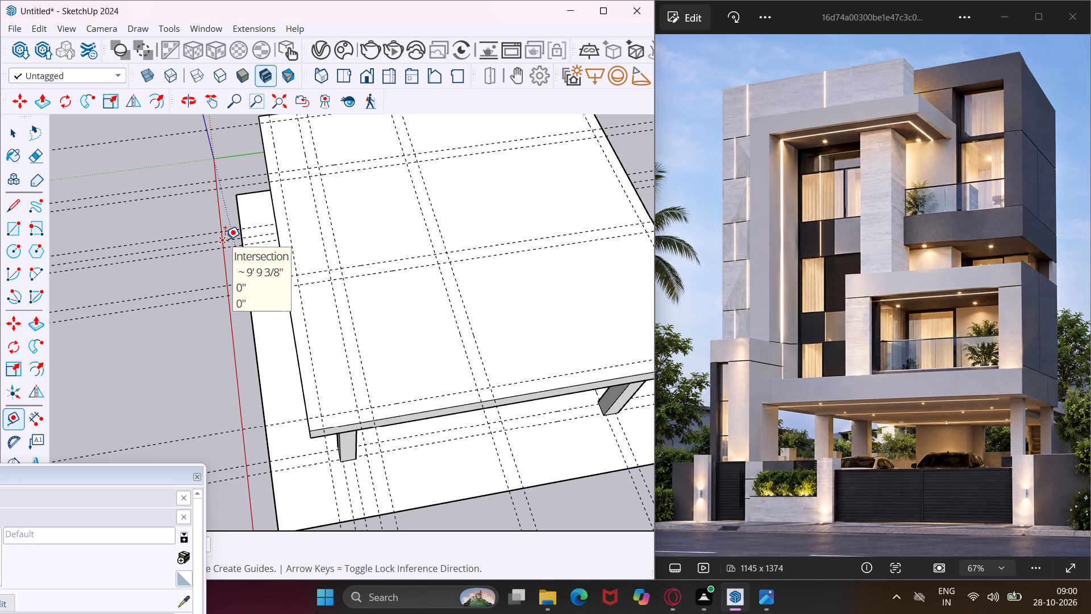
scroll(233, 233, "down", 1)
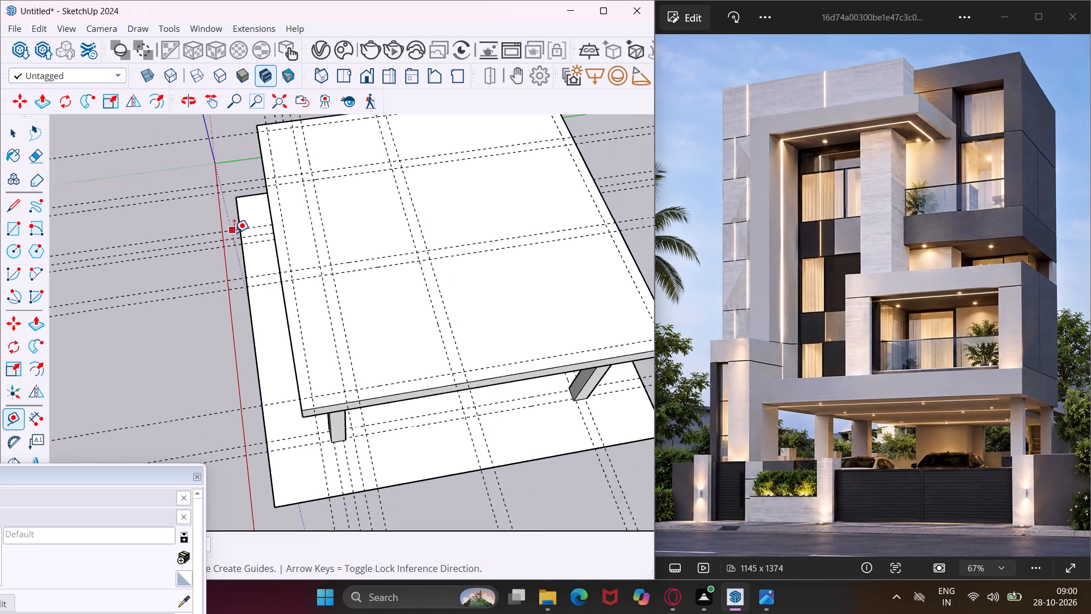
scroll(234, 233, "down", 1)
left_click(13, 218)
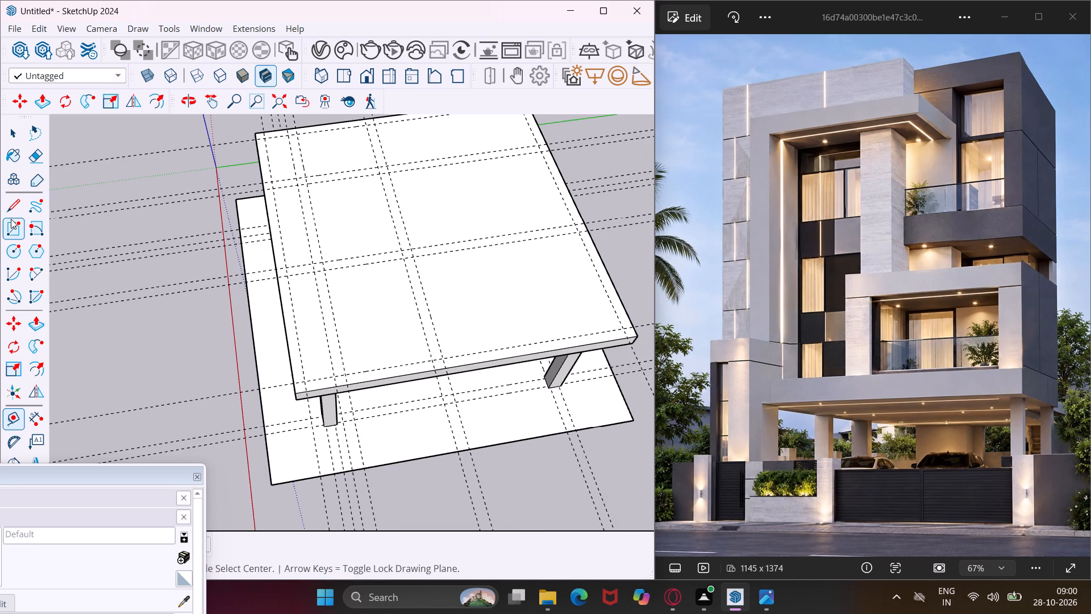
scroll(259, 131, "up", 9)
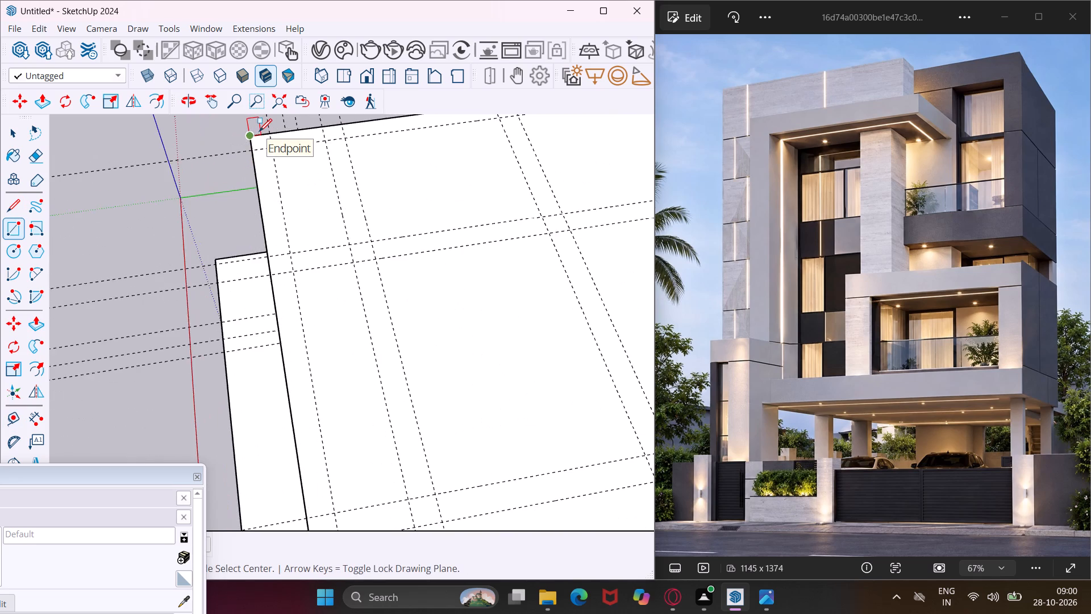
scroll(259, 131, "up", 5)
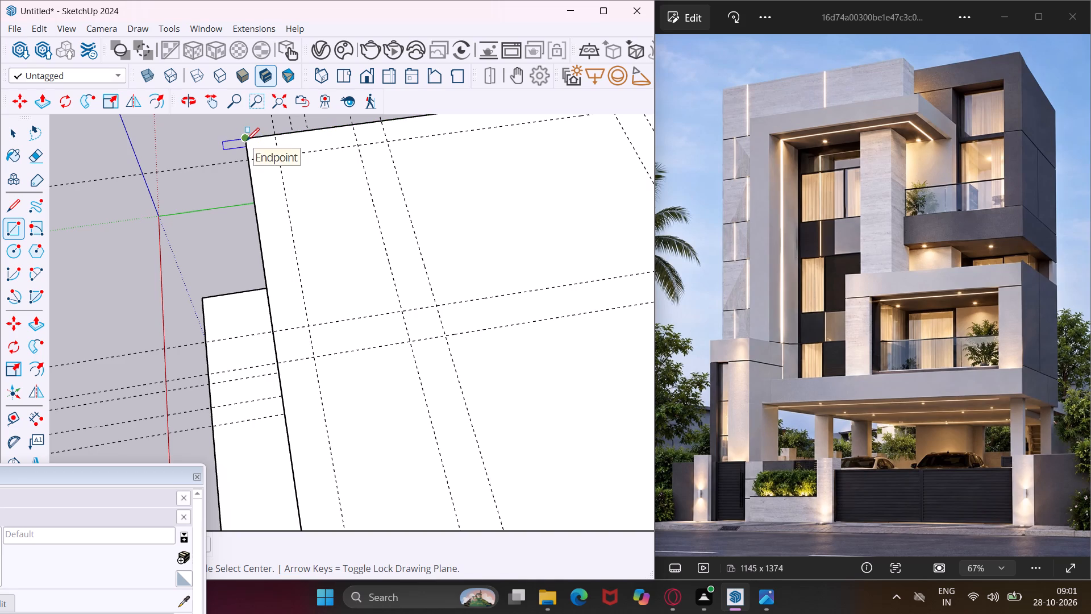
left_click(247, 140)
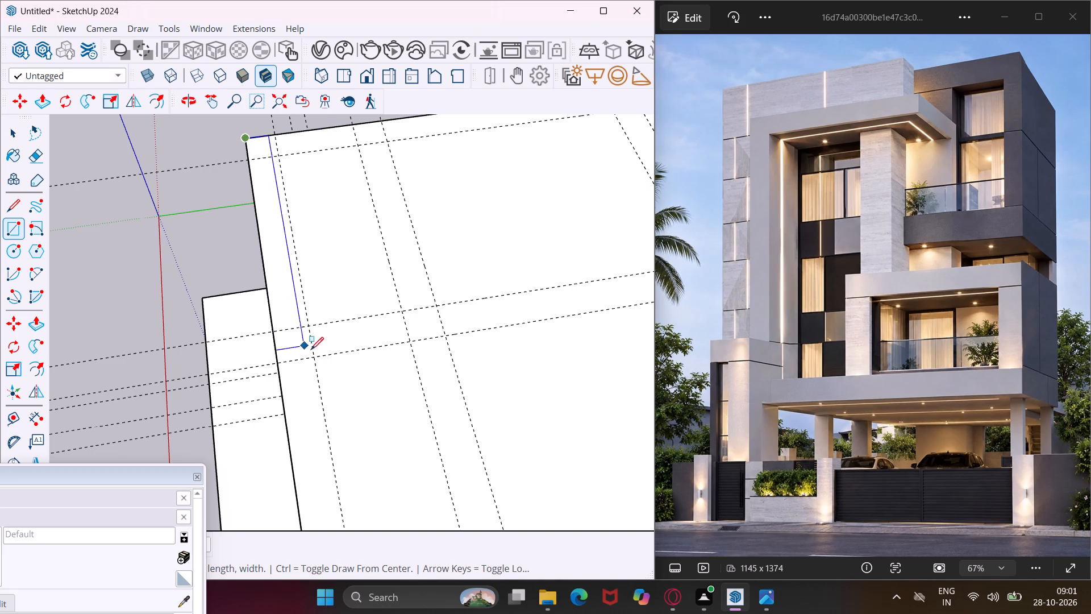
left_click(311, 358)
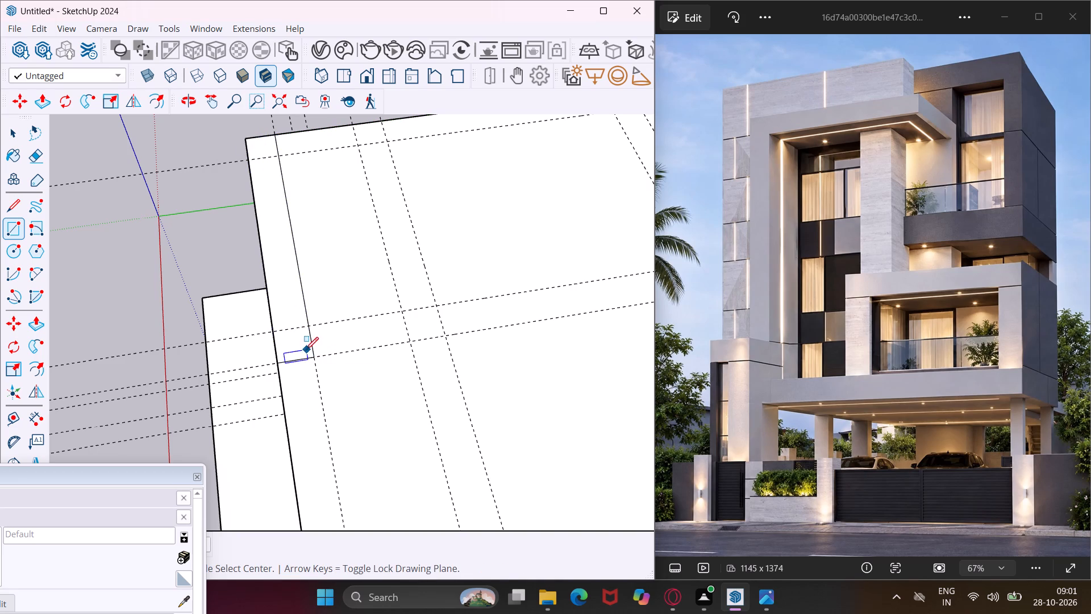
Draw a 9" wide wall rectangle along the slab's green-axis edge, from the first strip to the opposite side edge.
scroll(286, 340, "down", 10)
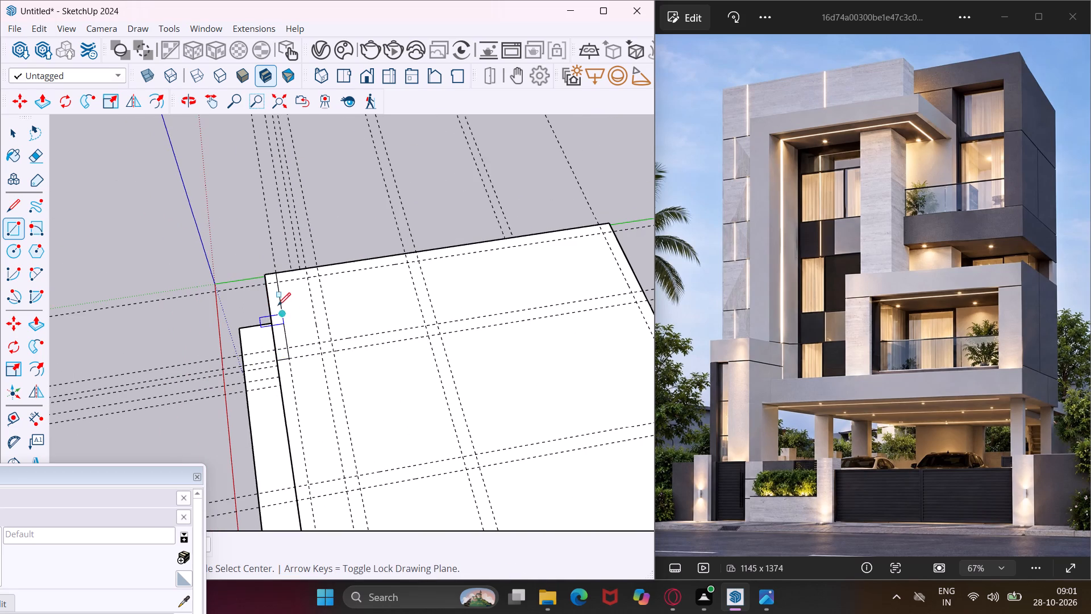
scroll(277, 280, "up", 4)
left_click(277, 272)
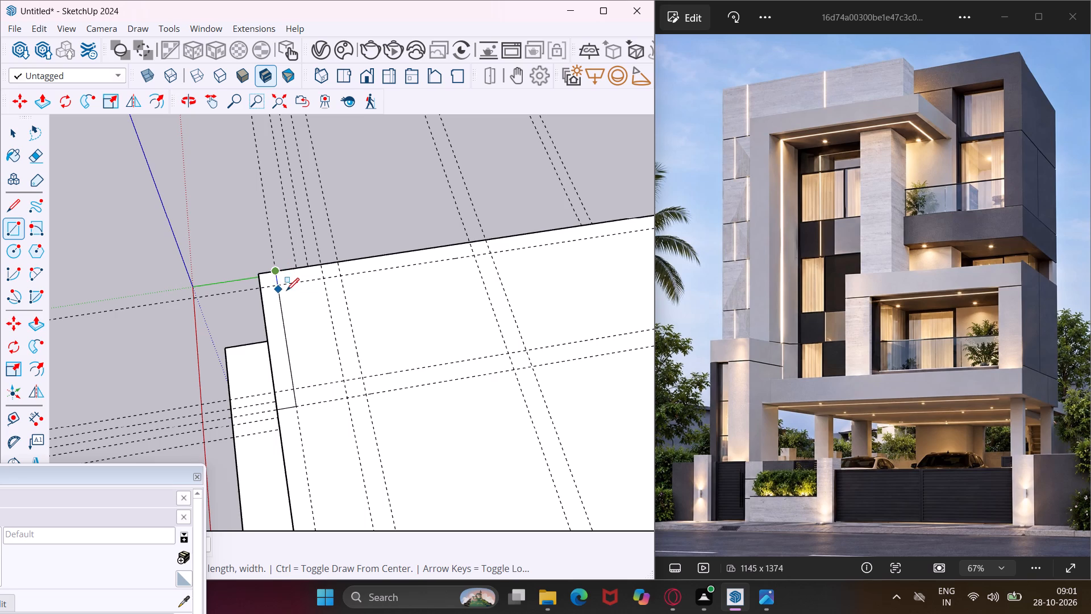
scroll(287, 291, "down", 5)
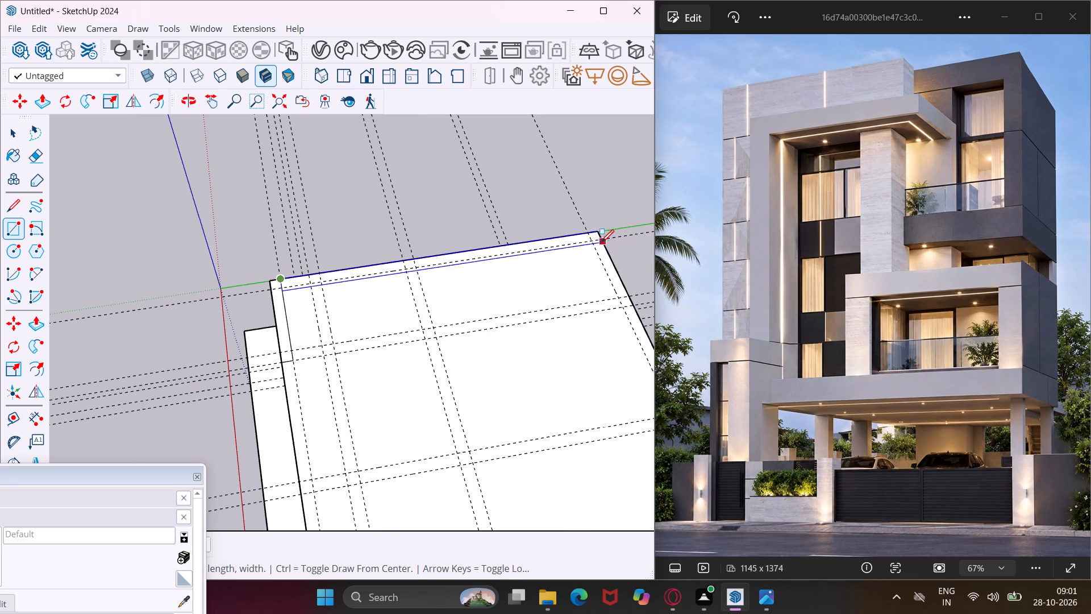
left_click(599, 242)
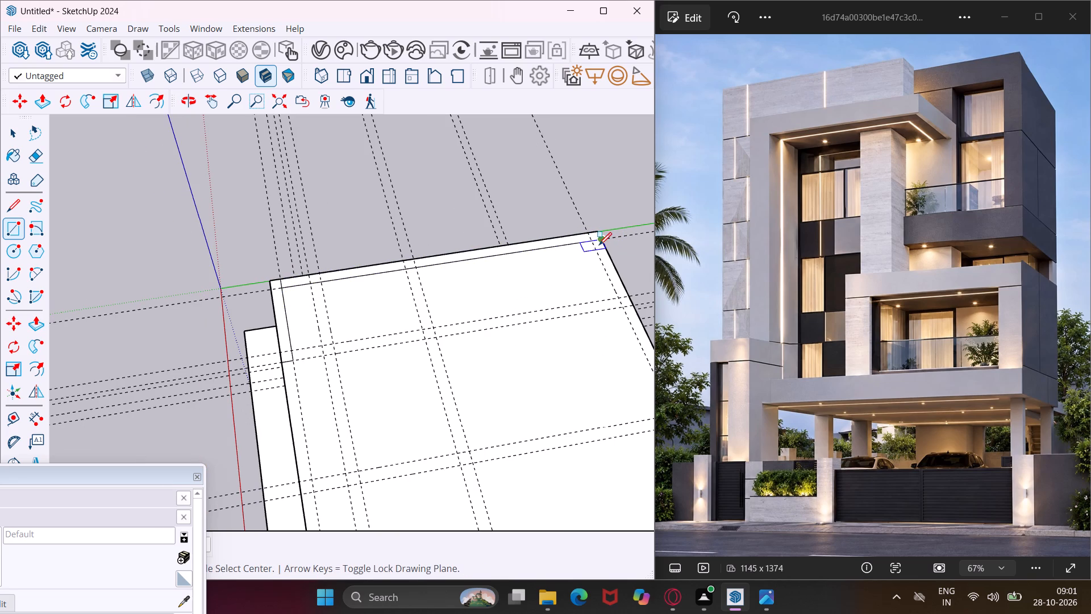
Draw a 9" wide wall rectangle along the side edge farthest from the red axis, ending at the opposite edge's 9" guide.
left_click(602, 241)
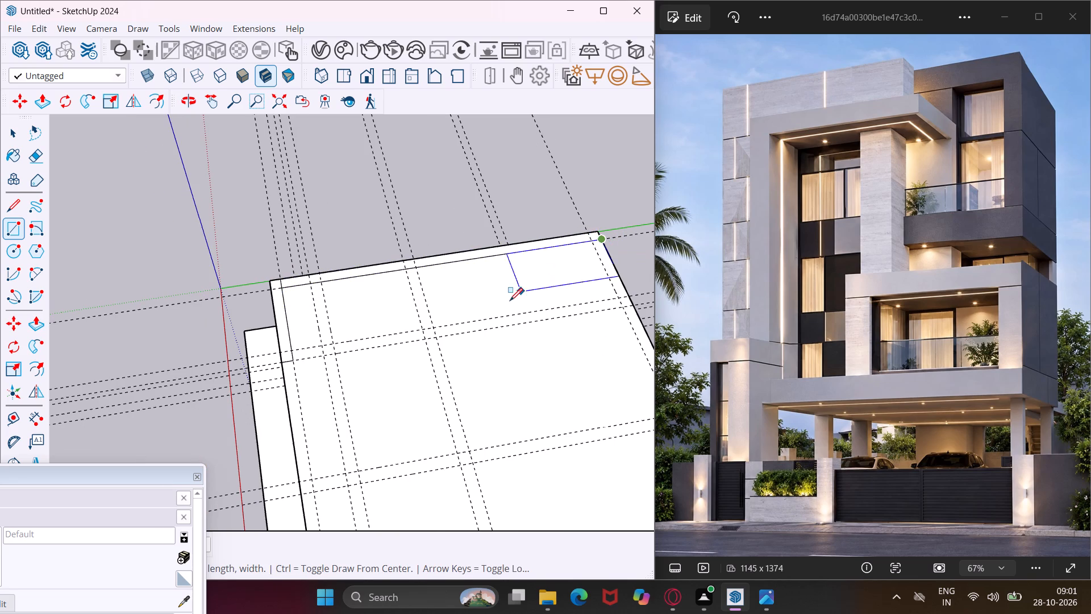
scroll(507, 301, "down", 10)
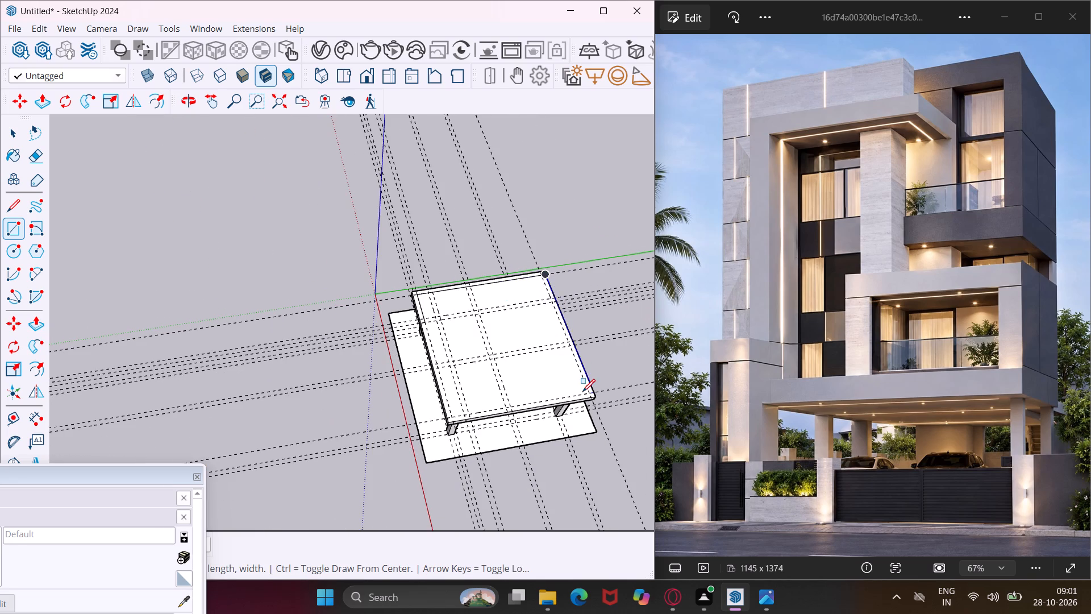
scroll(583, 392, "up", 14)
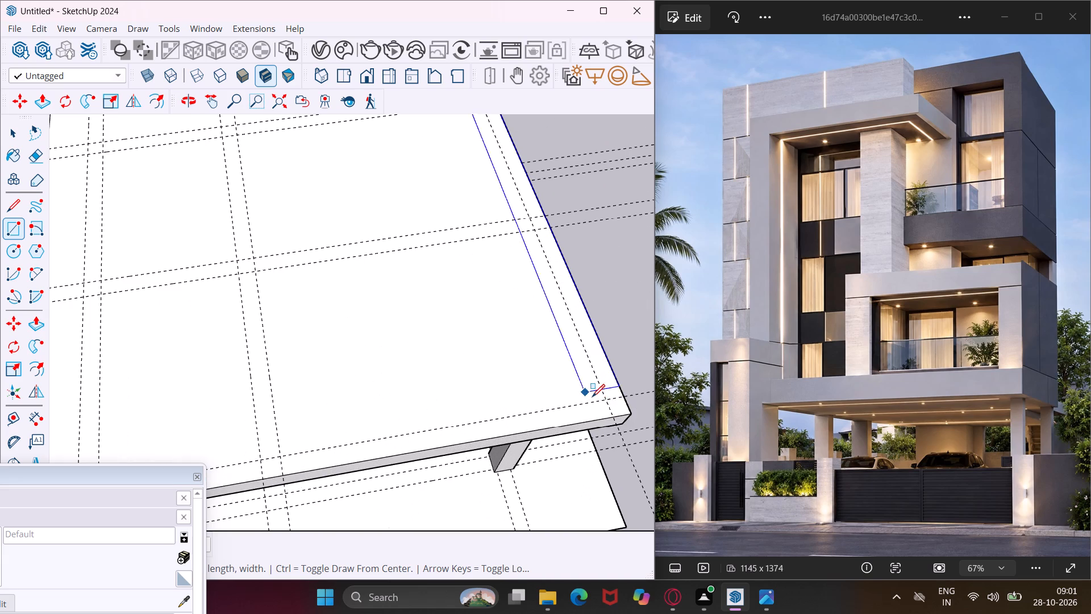
left_click(605, 399)
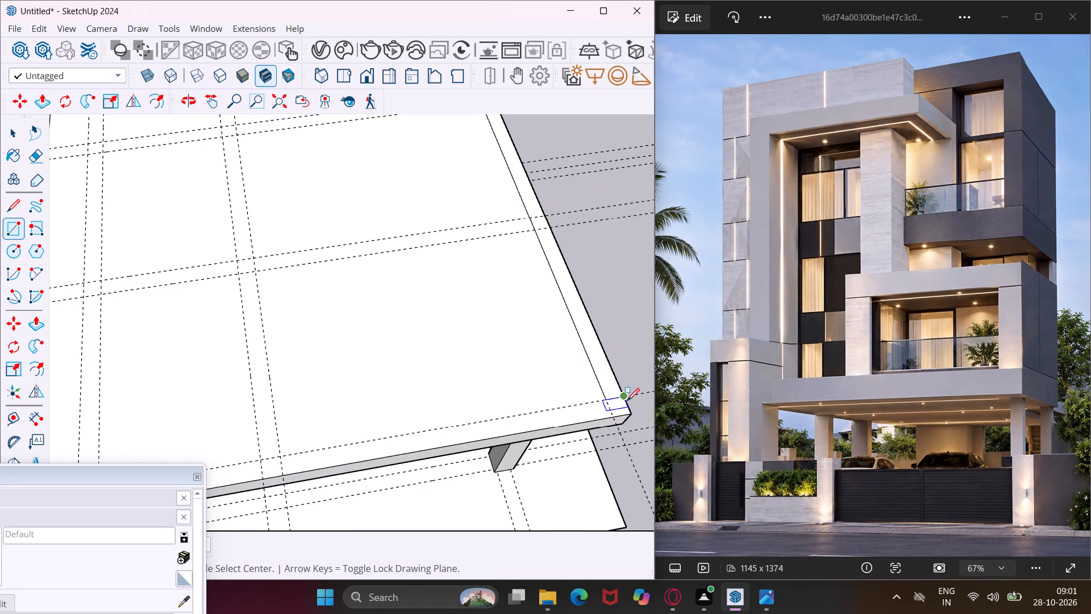
Draw a 9" wide wall rectangle along the full slab edge opposite the green axis.
left_click(625, 396)
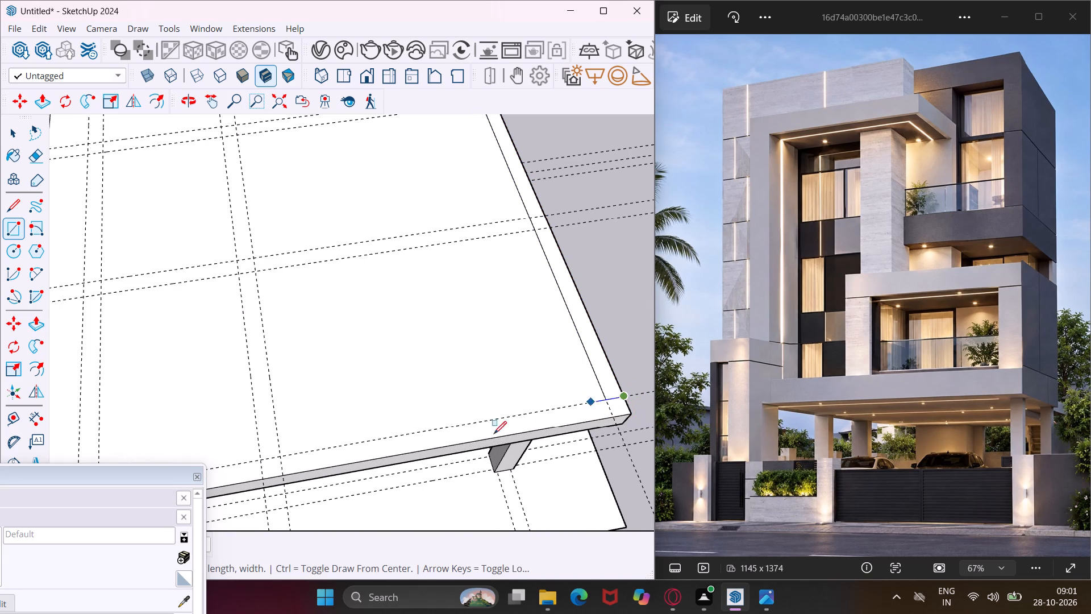
scroll(469, 434, "down", 7)
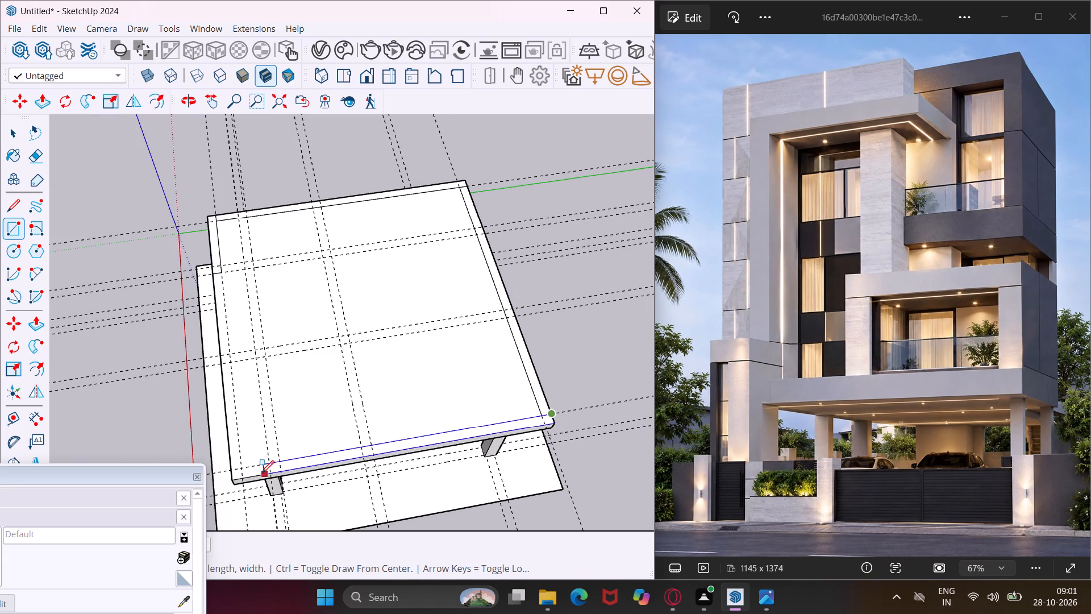
scroll(231, 479, "up", 8)
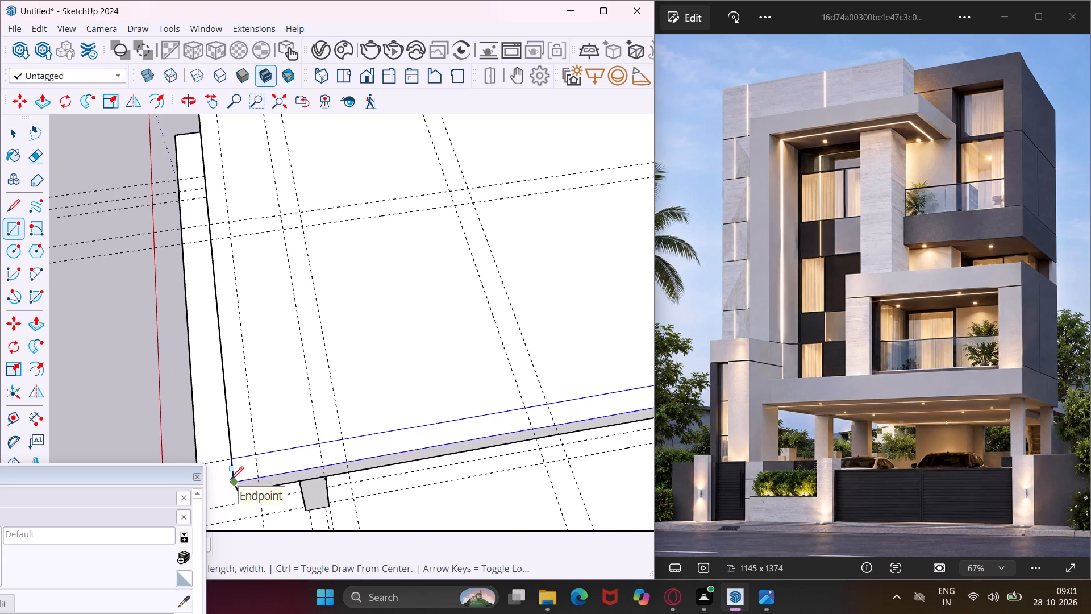
left_click(234, 481)
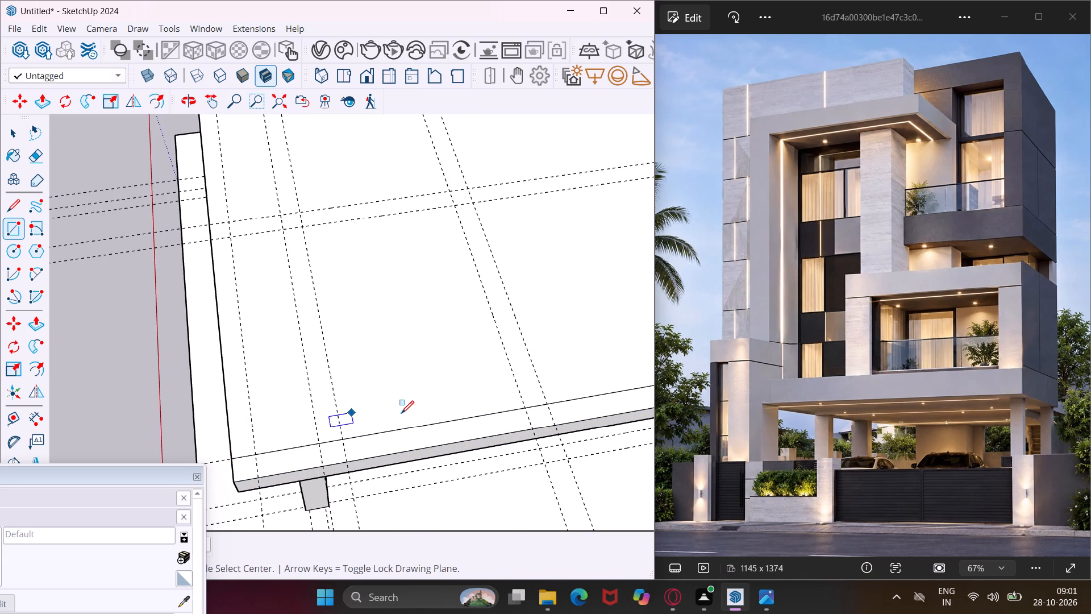
Draw an inner wall rectangle between the 6' pair's guides, from the 8' pair to the strip on the edge opposite the green axis.
scroll(398, 412, "down", 4)
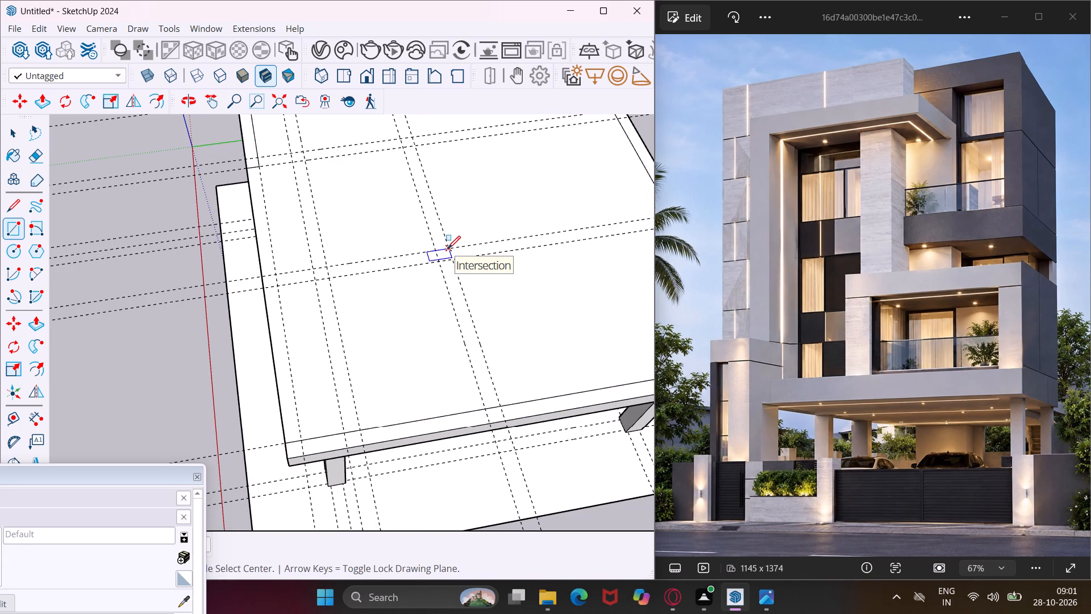
left_click(449, 250)
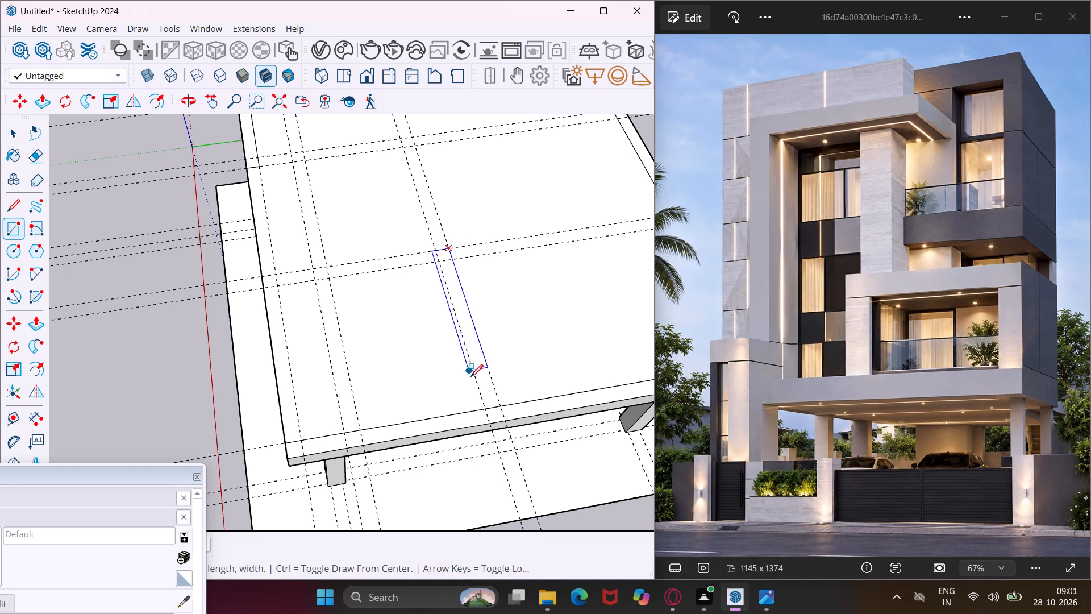
left_click(484, 408)
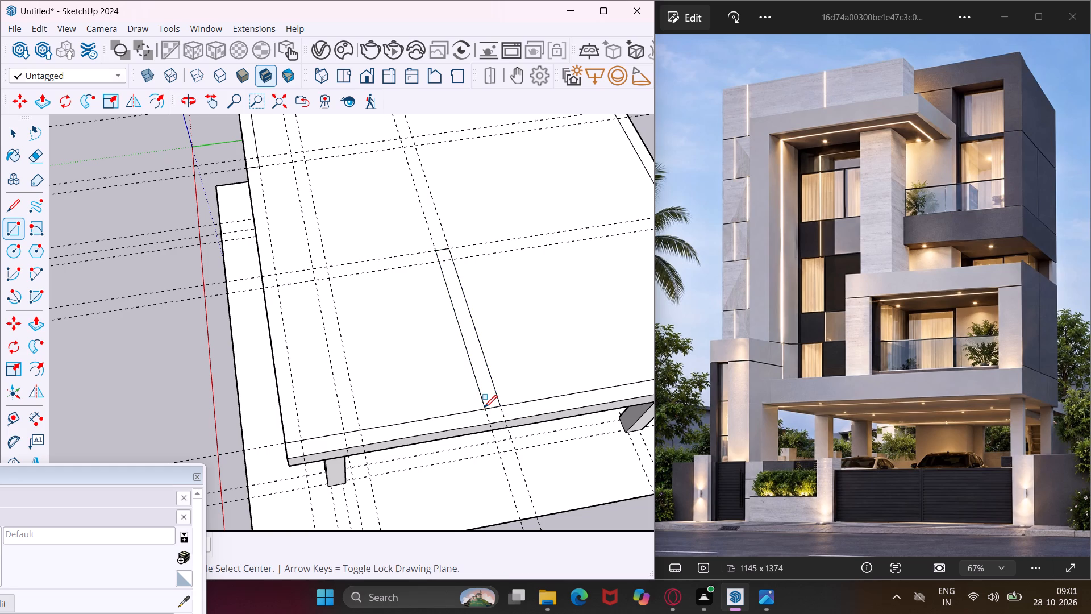
Draw an inner wall rectangle between the 5' pair's guides, from the red-axis side strip to the 2' pair's inner guide.
scroll(484, 408, "down", 3)
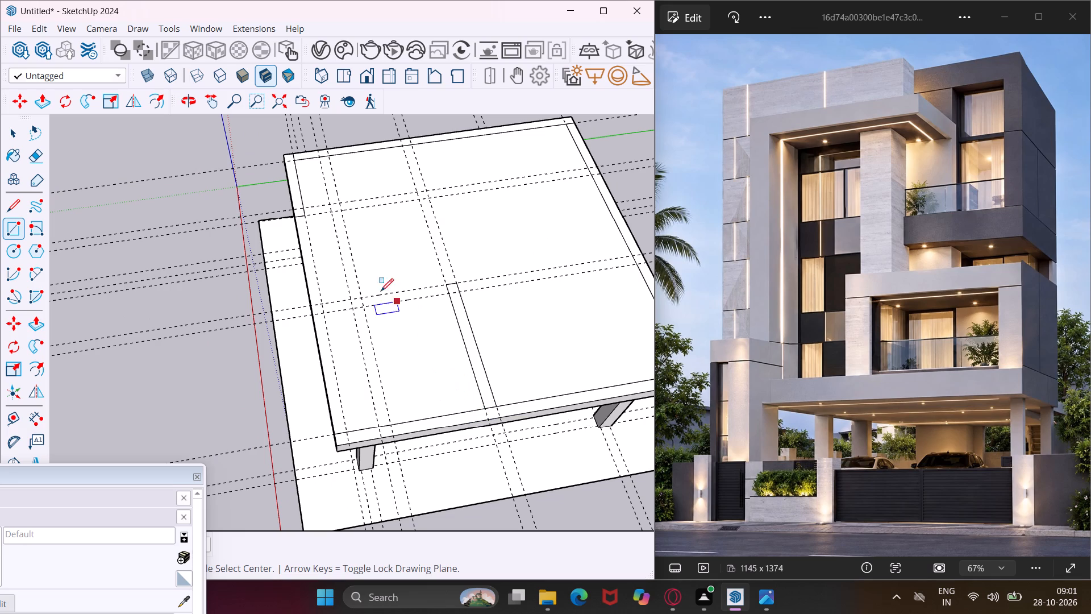
scroll(318, 204, "up", 9)
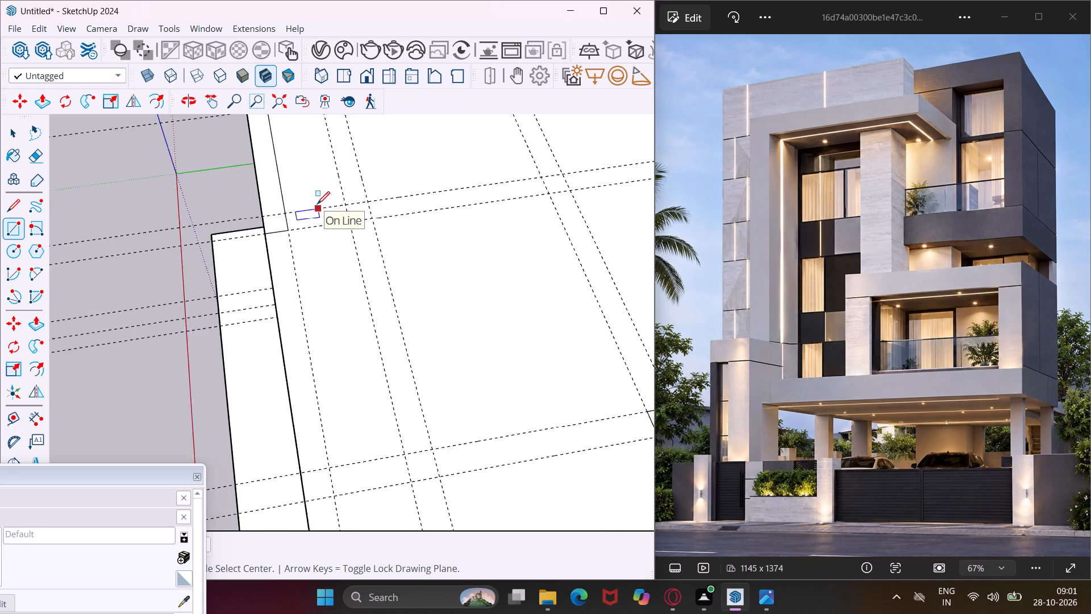
left_click(376, 200)
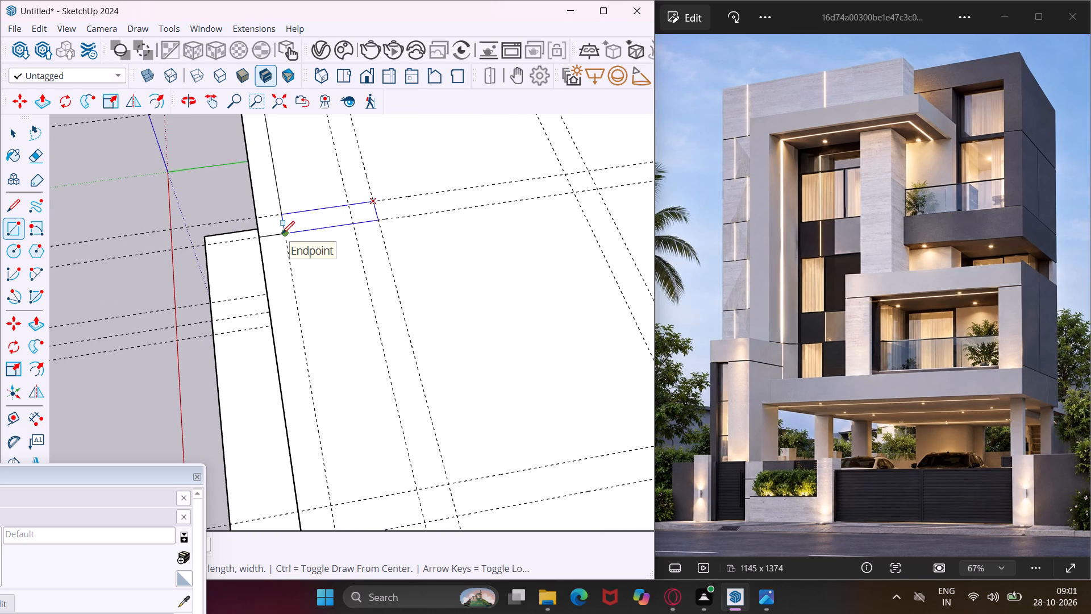
left_click(282, 234)
Draw an inner wall rectangle between the 2' pair's guides, from the 5' pair's strip to the far guide of the 8' pair.
scroll(310, 229, "down", 5)
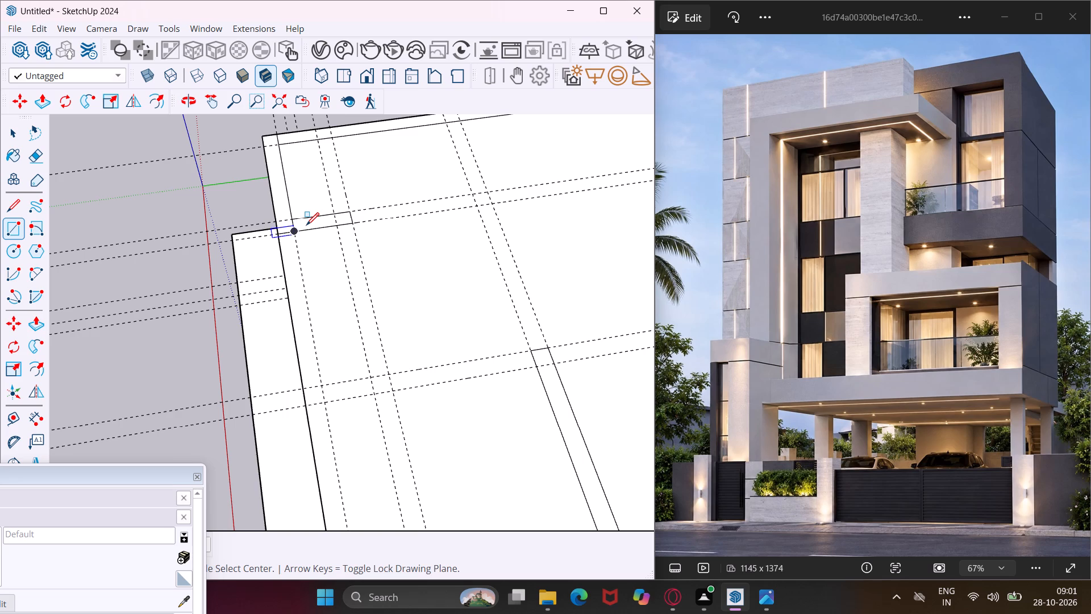
scroll(291, 234, "down", 1)
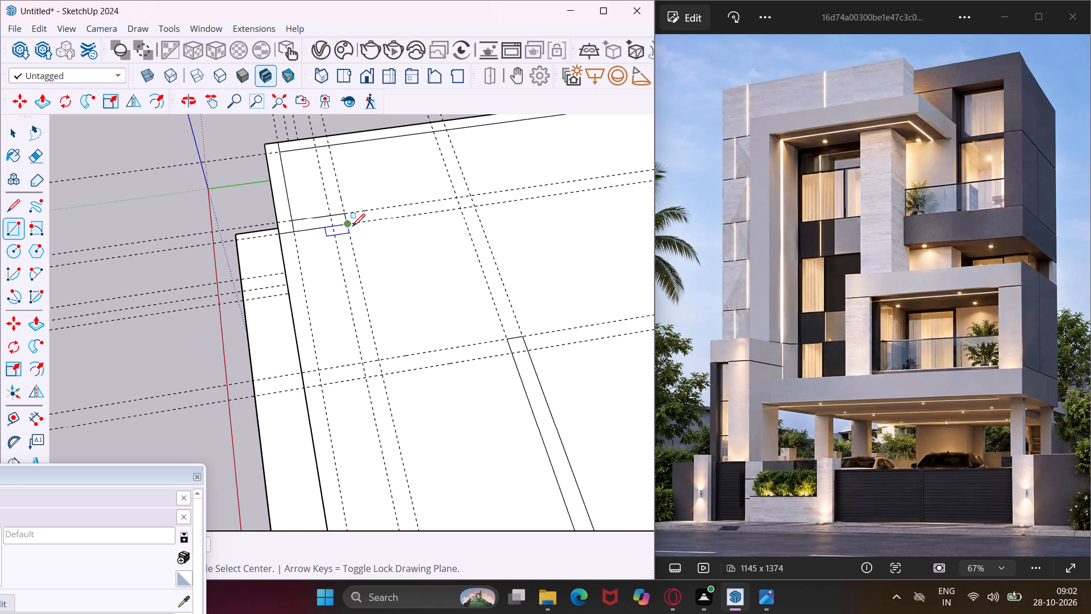
left_click(347, 225)
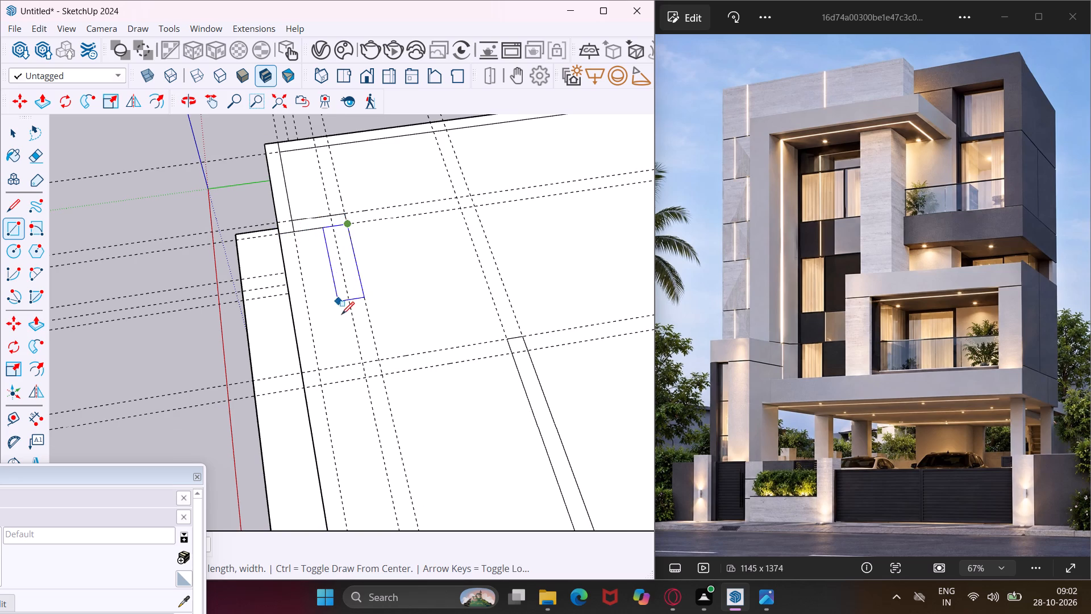
left_click(365, 378)
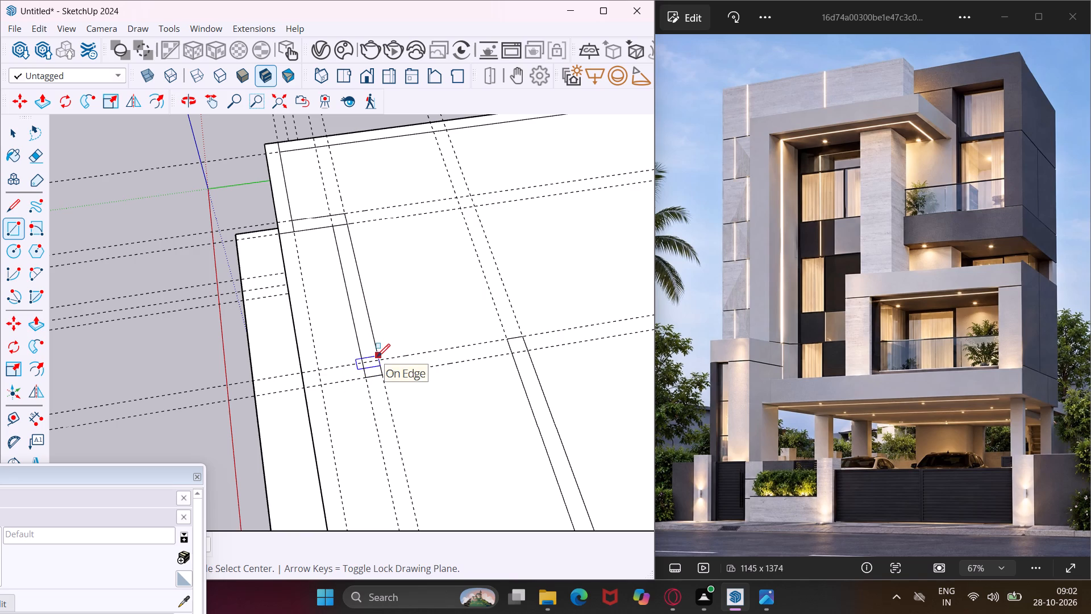
Draw an inner wall rectangle between the 8' pair's guides, from the 2' pair's strip to the 6' pair's strip.
left_click(377, 360)
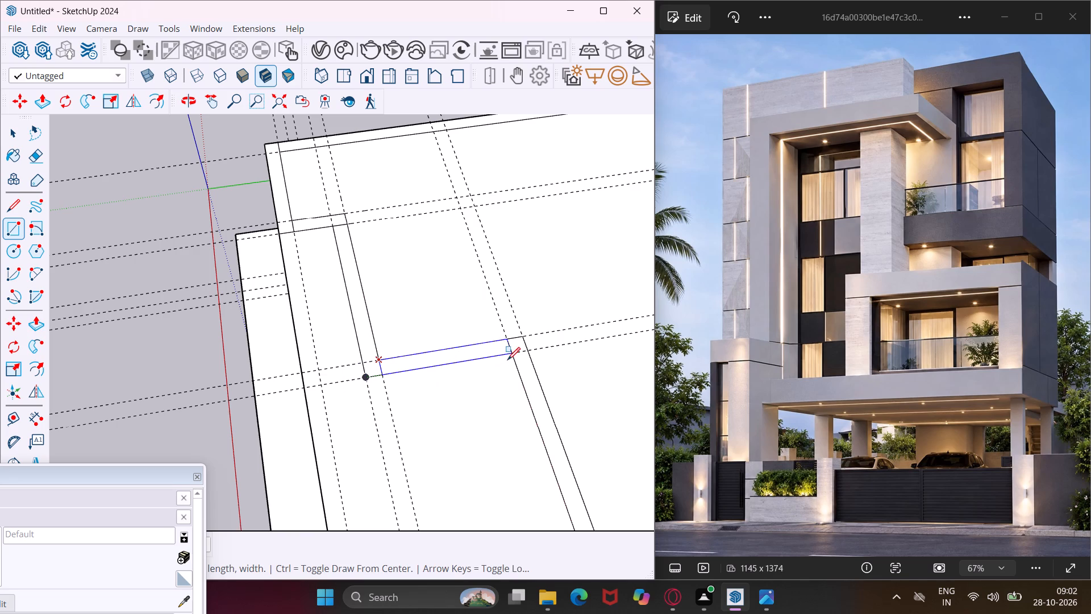
left_click(512, 355)
scroll(372, 343, "down", 5)
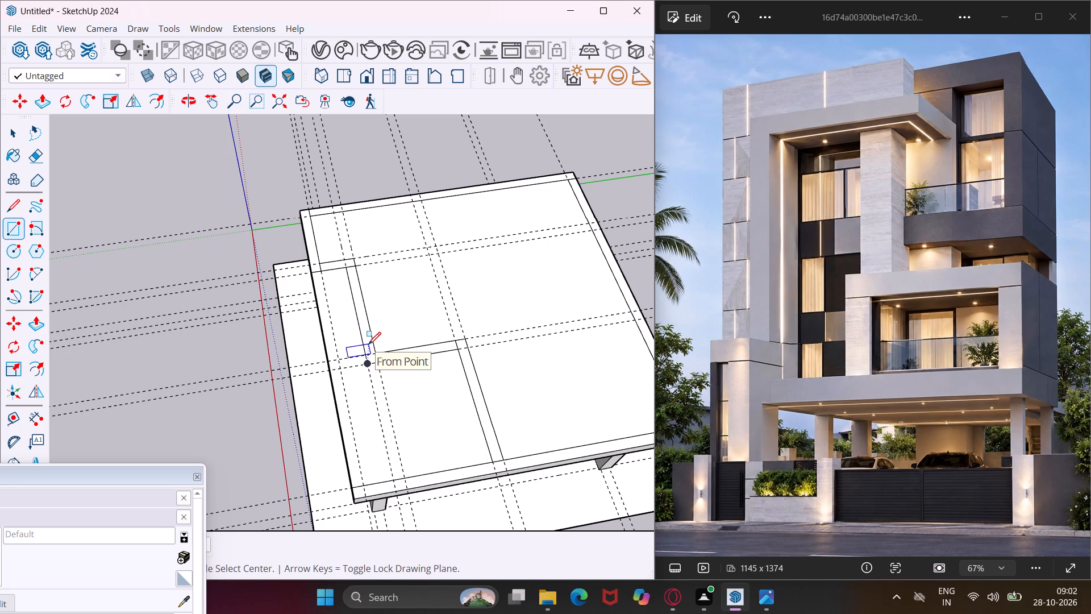
key("Escape")
key("space")
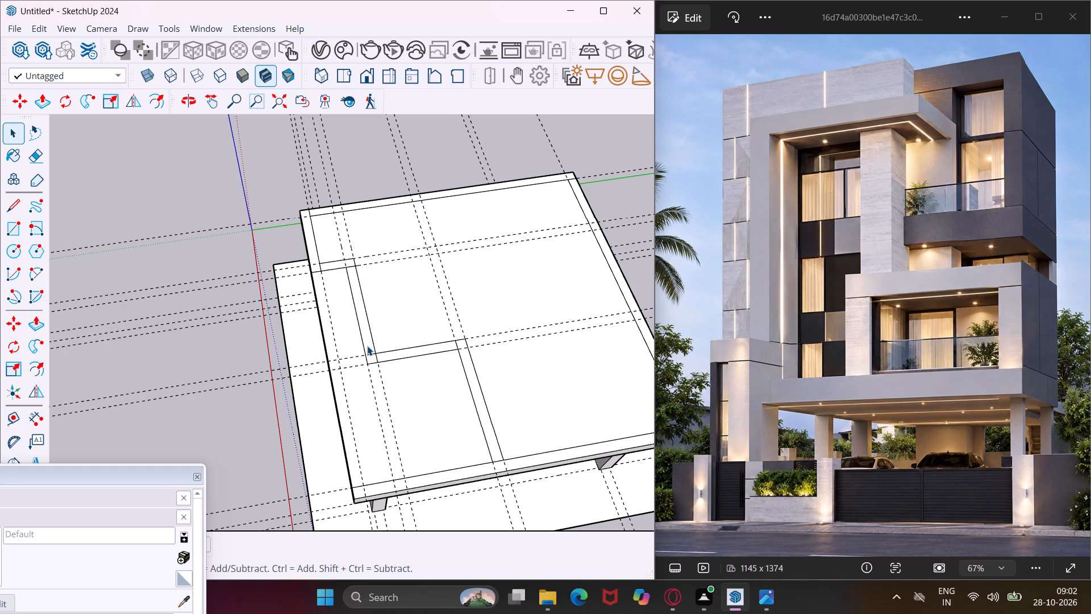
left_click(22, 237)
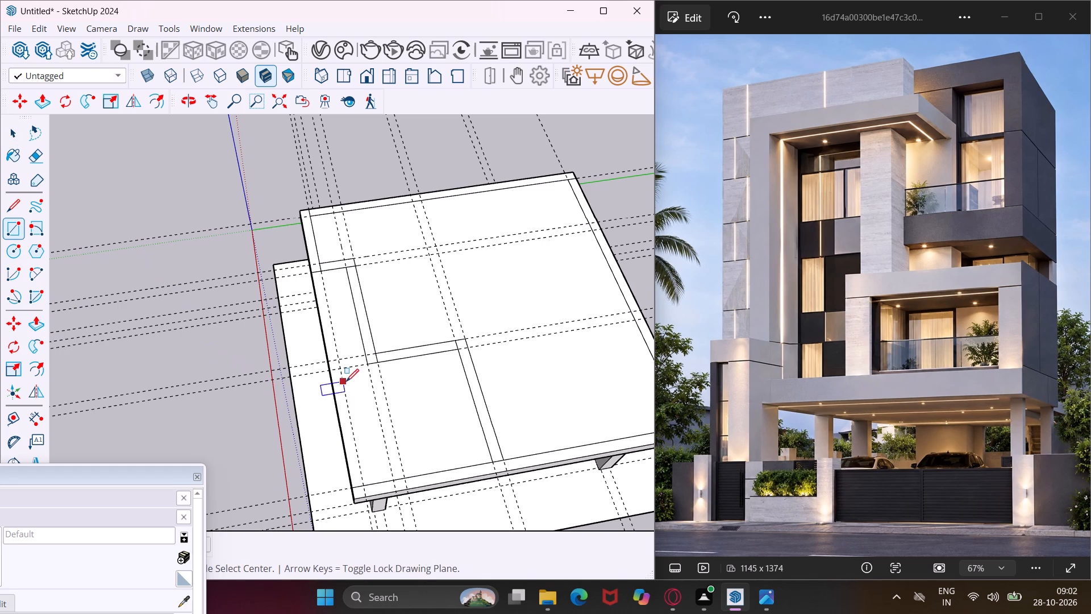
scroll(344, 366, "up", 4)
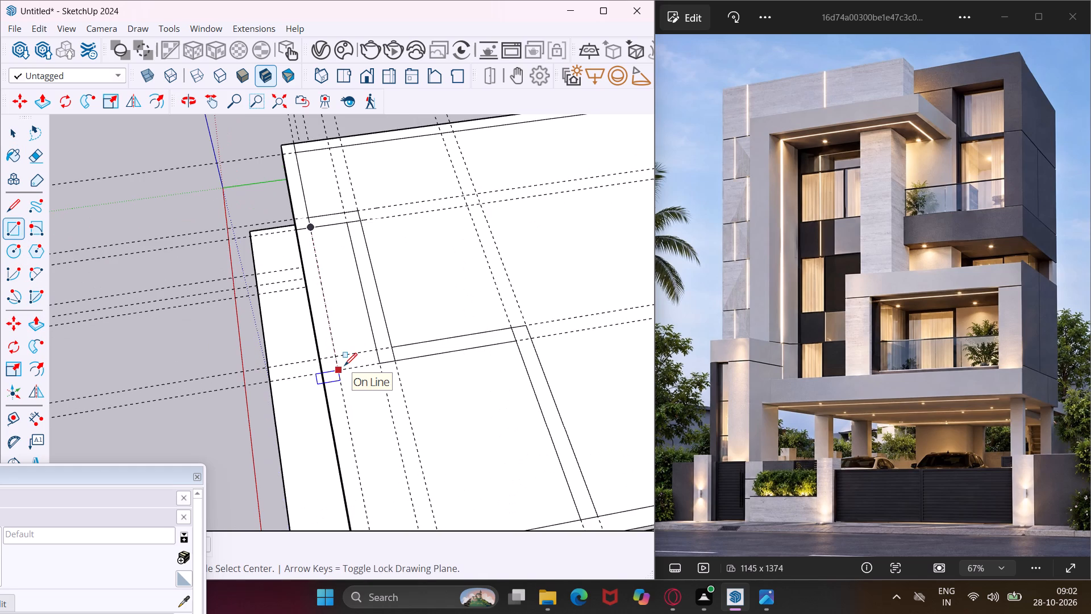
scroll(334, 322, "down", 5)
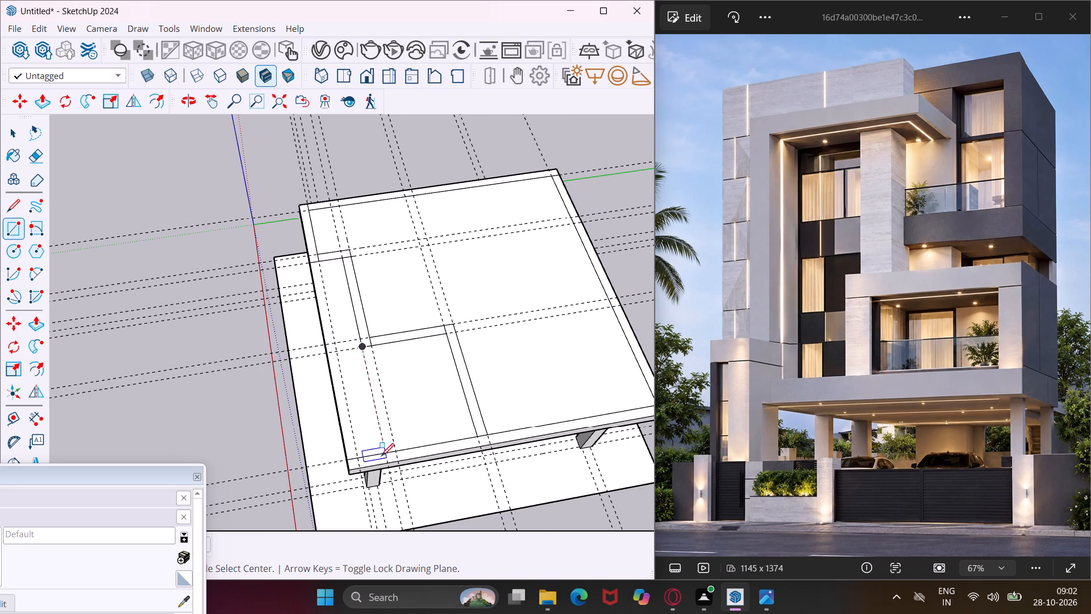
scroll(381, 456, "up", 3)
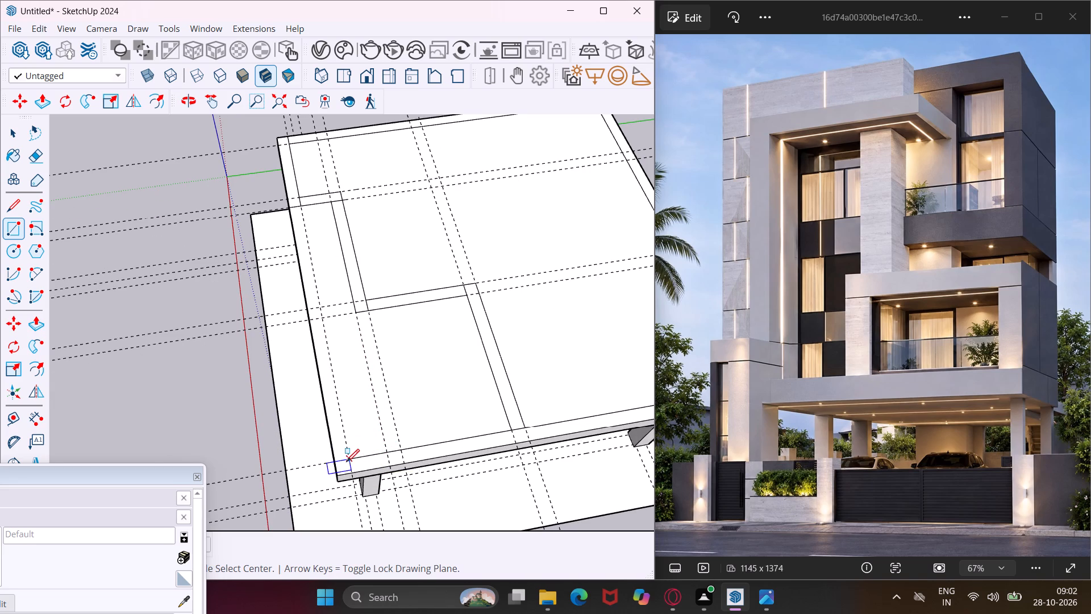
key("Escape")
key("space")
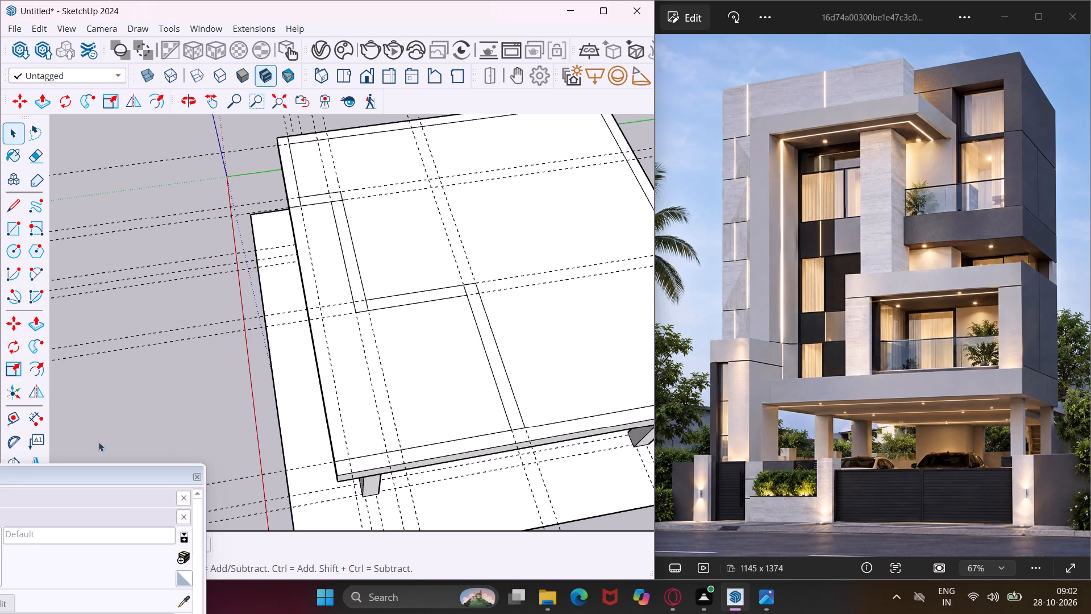
Draw a short line across the strip opposite the green axis, along the inner guide beside the red-axis edge.
left_click(10, 208)
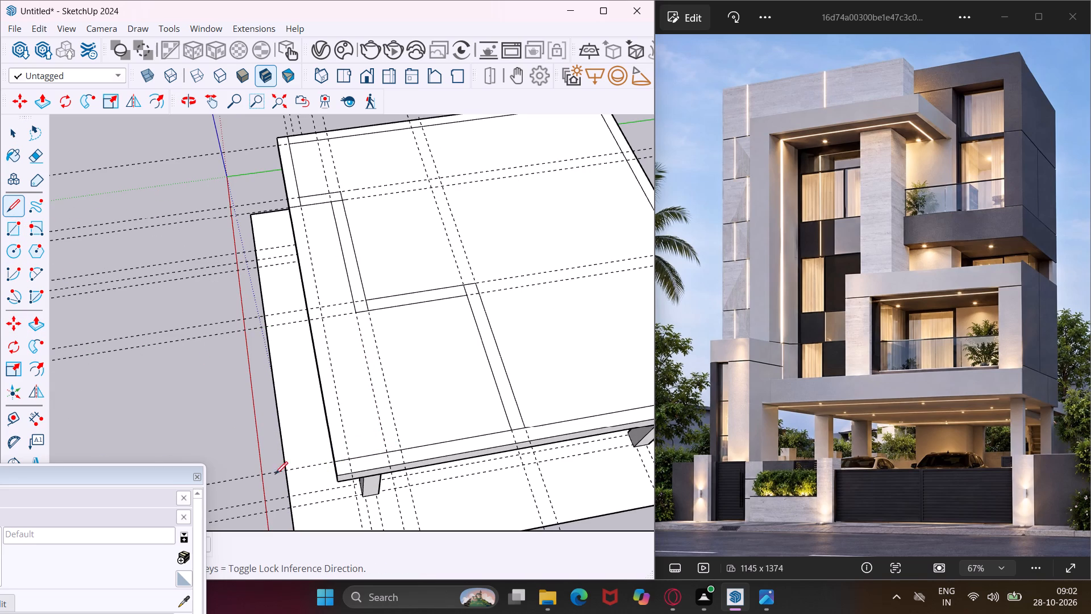
scroll(355, 475, "up", 5)
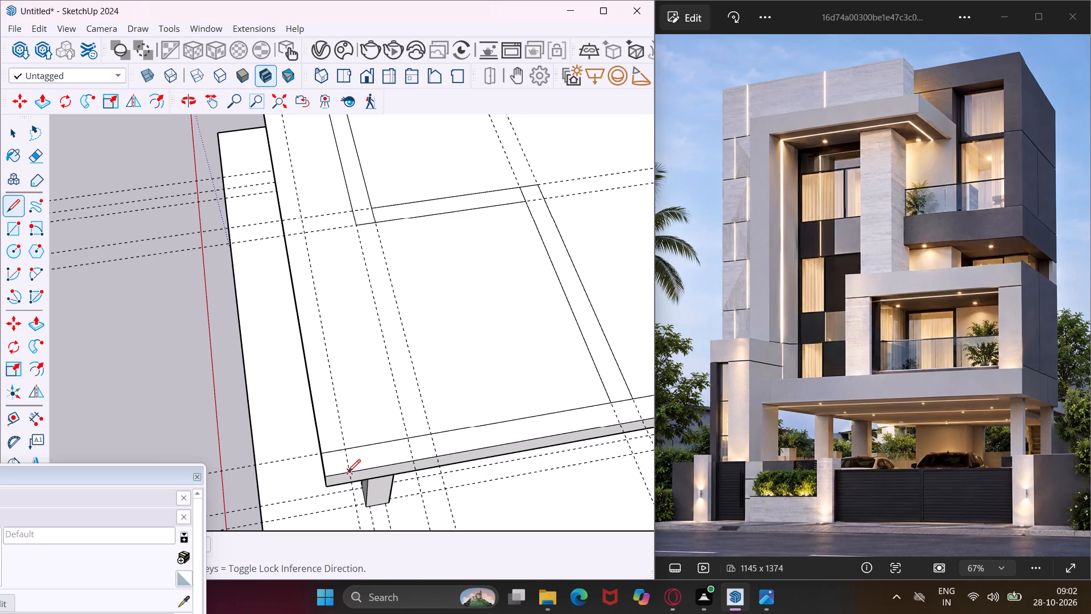
left_click(348, 472)
left_click(345, 448)
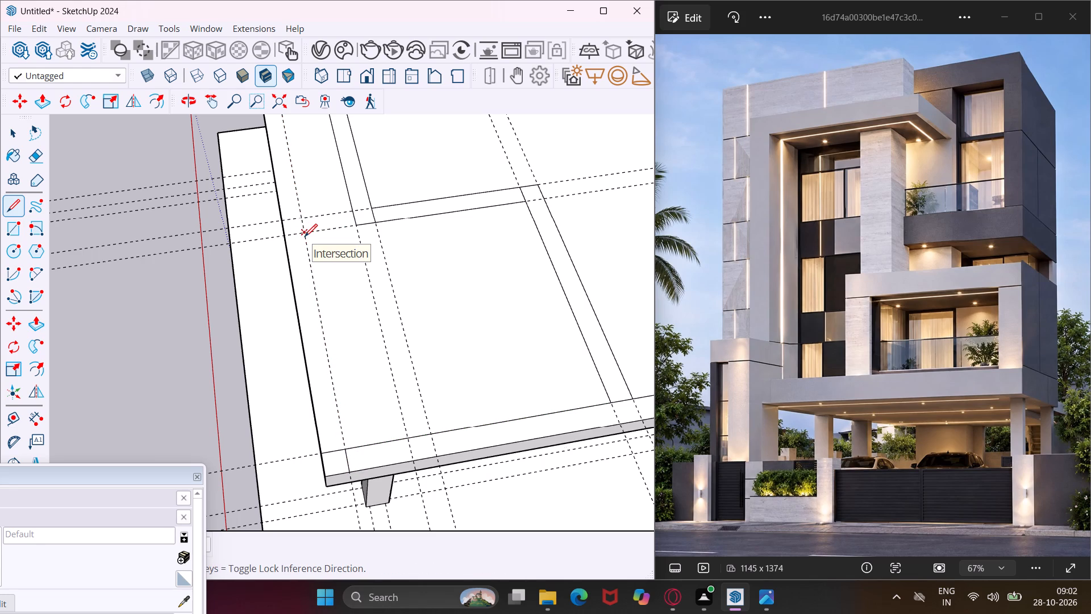
Outline the wall extension between the 8' pair's guides with lines, from the red-axis side guide to the 2' pair's strip.
left_click(305, 237)
left_click(305, 215)
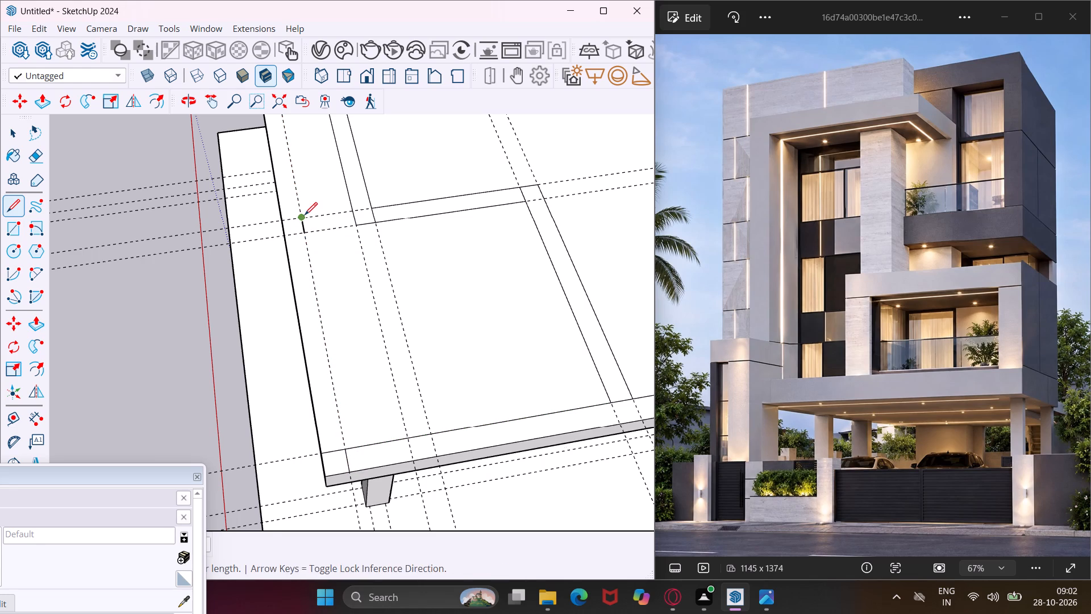
left_click(303, 217)
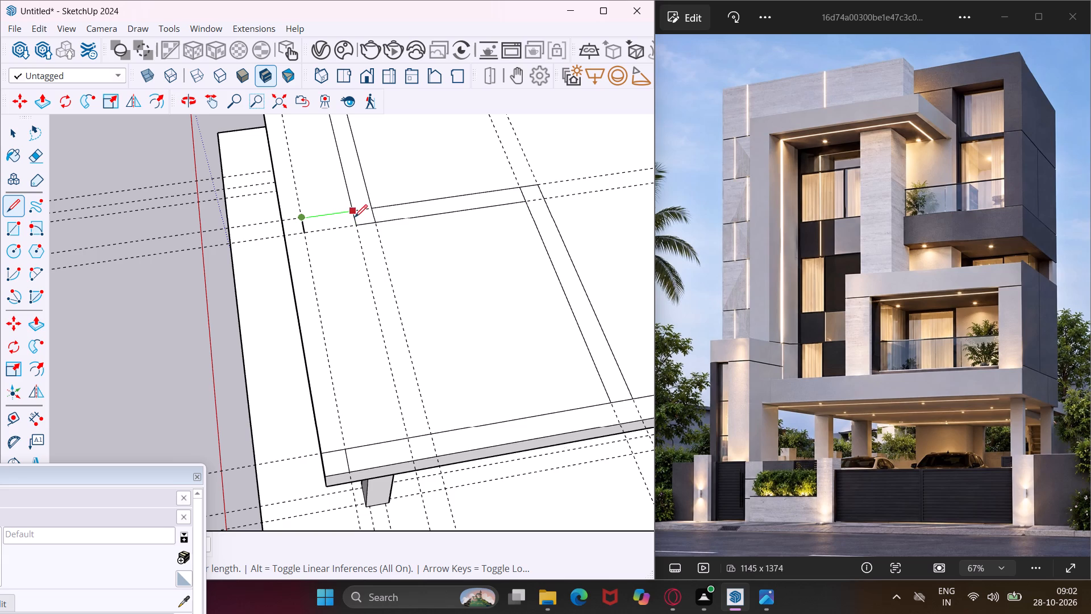
left_click(355, 212)
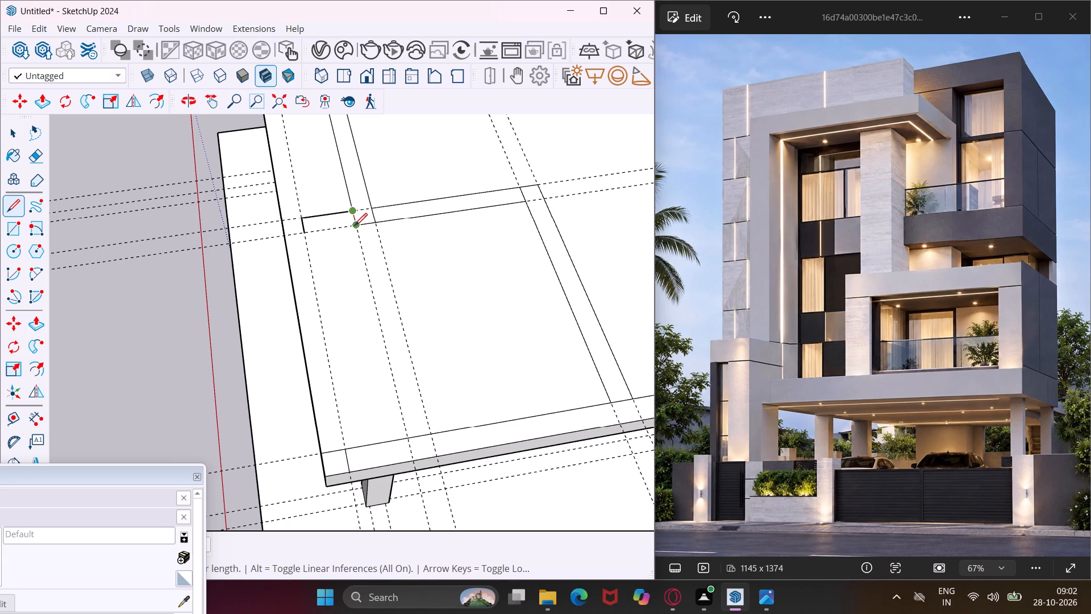
left_click(355, 226)
left_click(303, 233)
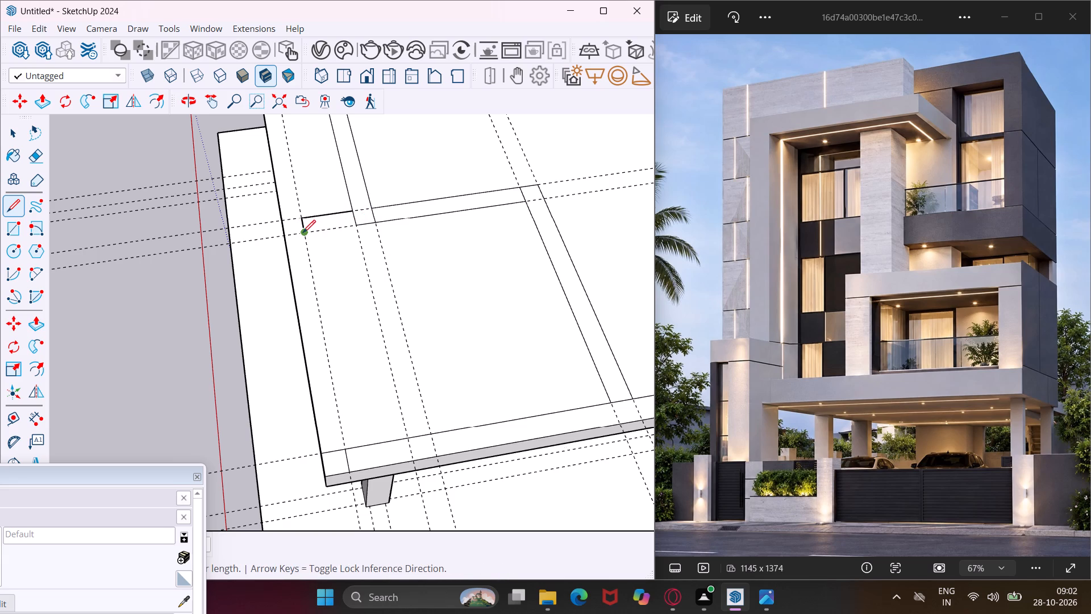
left_click(356, 228)
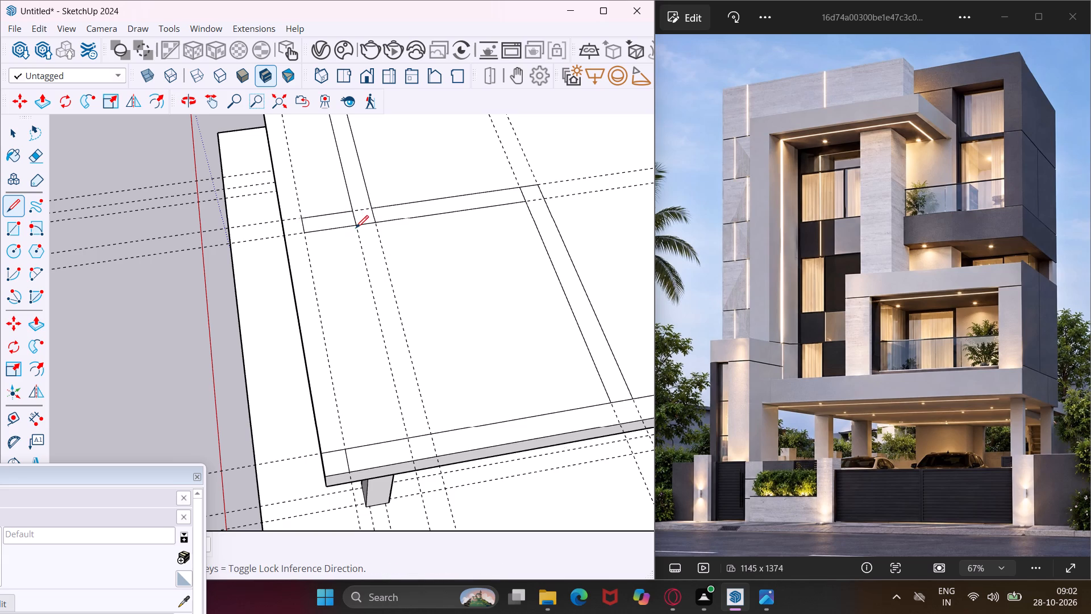
key("Escape")
key("space")
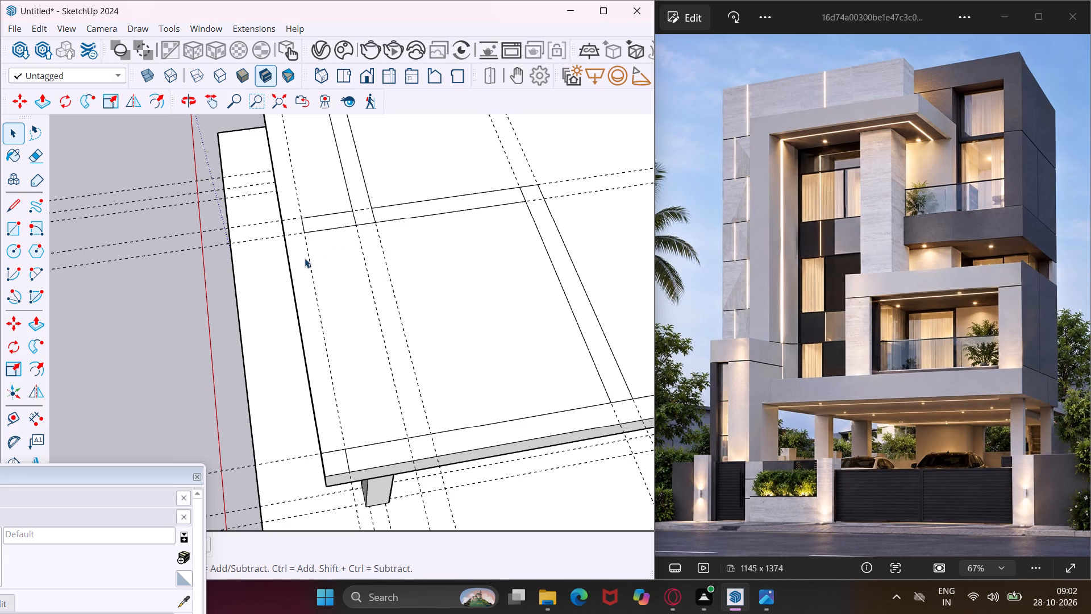
Extrude the wall strip along the slab edge opposite the red axis upward by 10'.
scroll(305, 258, "down", 10)
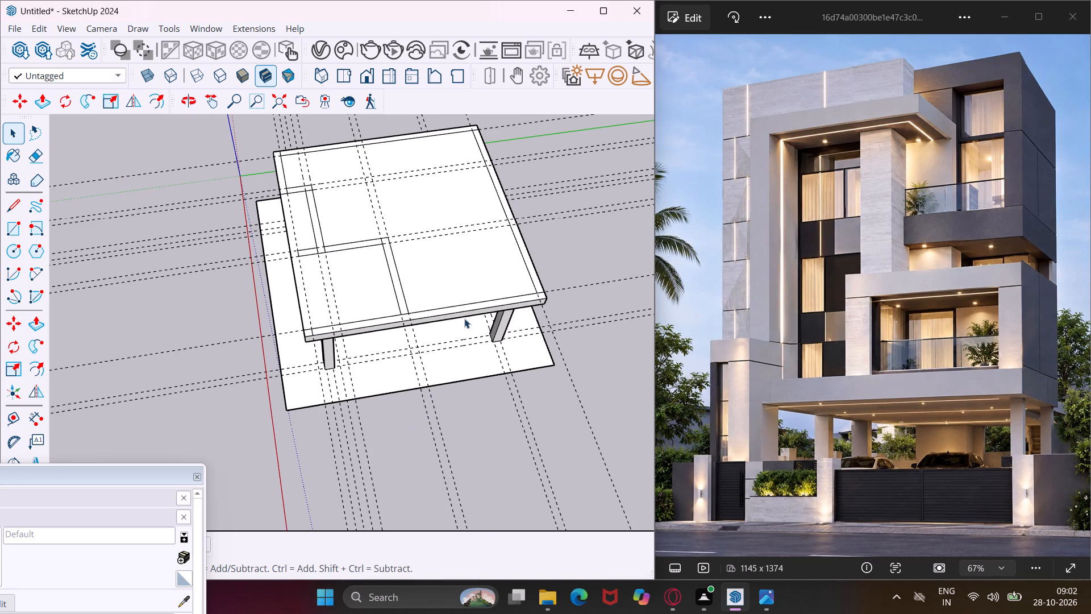
scroll(480, 290, "up", 2)
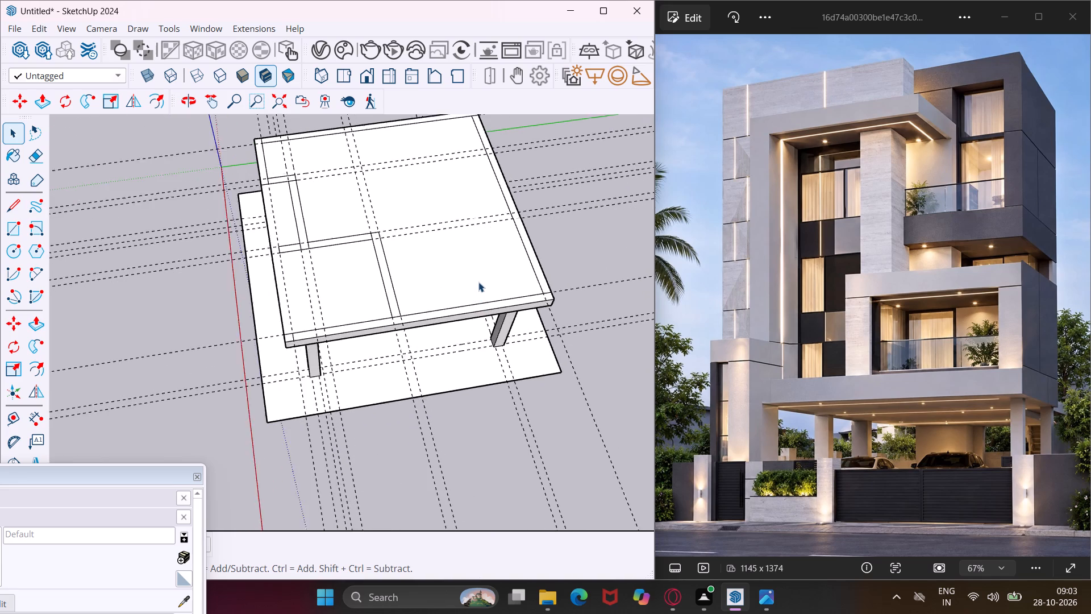
scroll(478, 282, "up", 1)
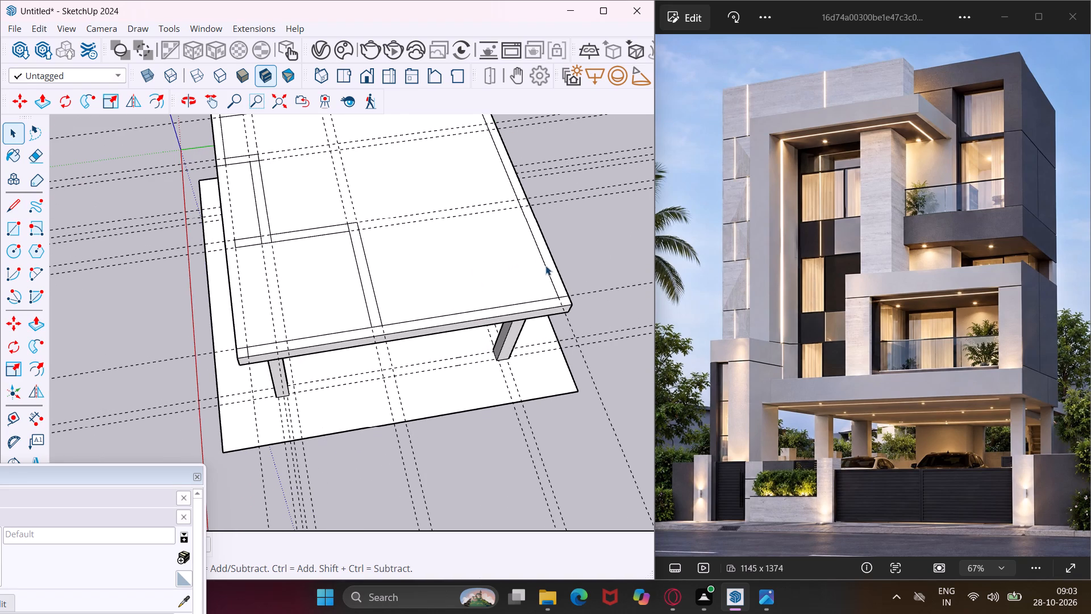
scroll(546, 266, "up", 4)
left_click(551, 268)
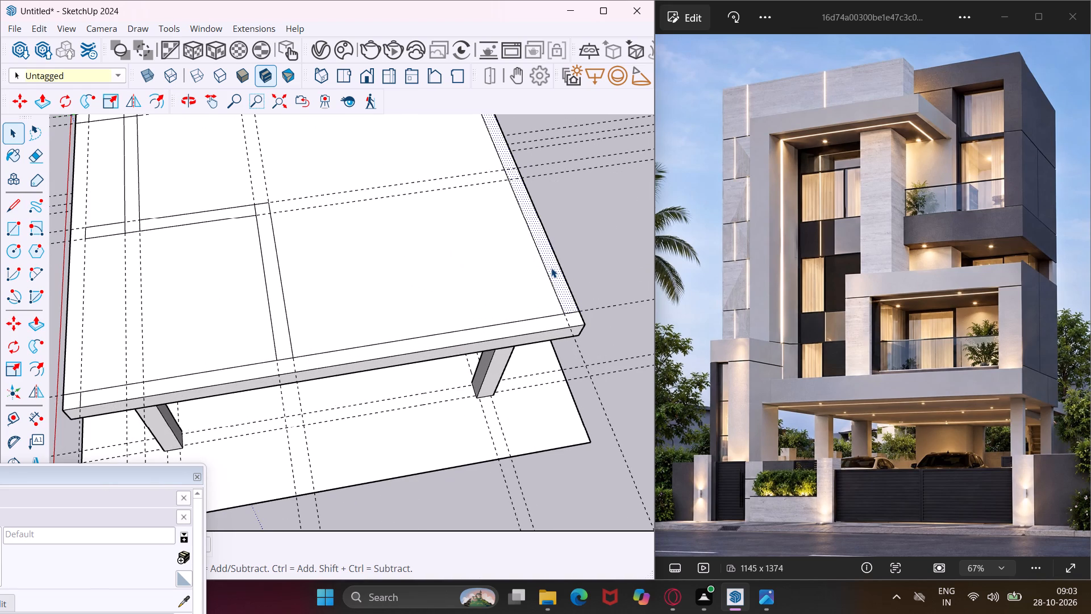
key("p")
left_click(551, 268)
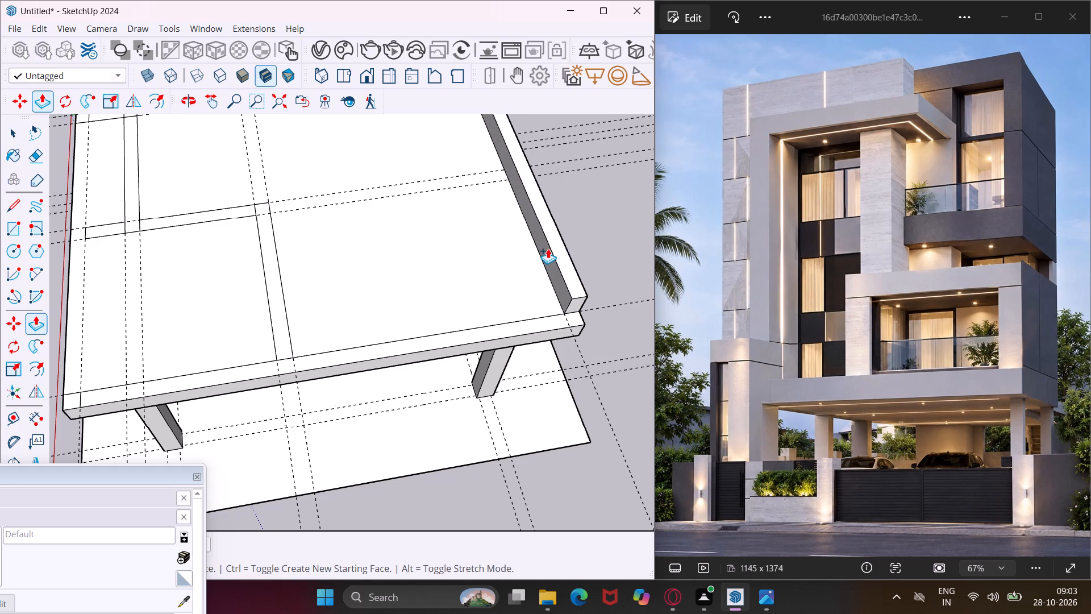
type("10'")
key("Return")
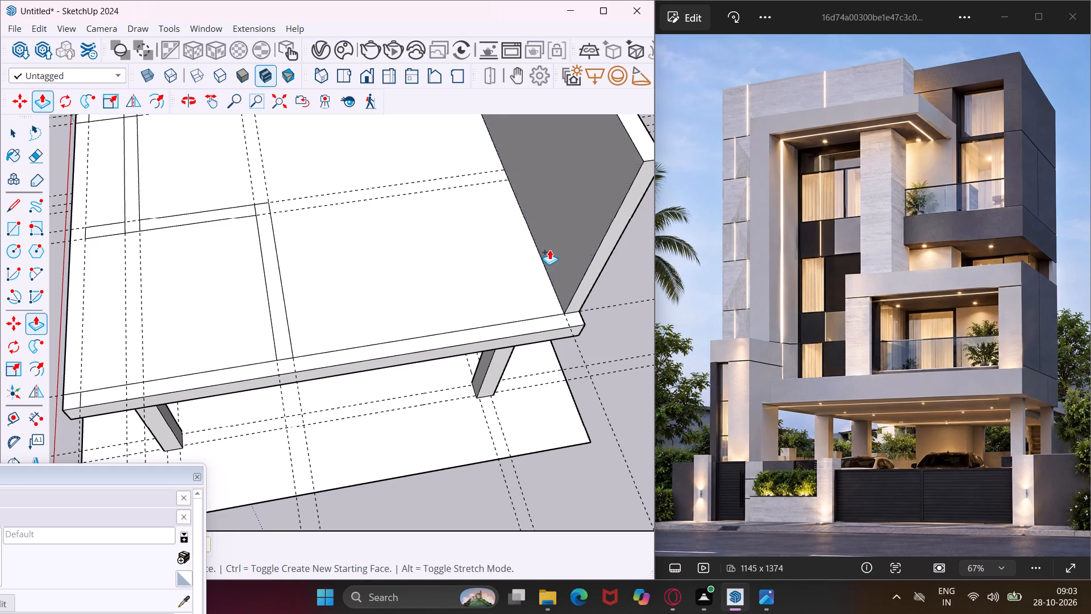
Extrude the wall strip on the edge opposite the green axis to the height of the raised outer wall.
scroll(558, 321, "up", 4)
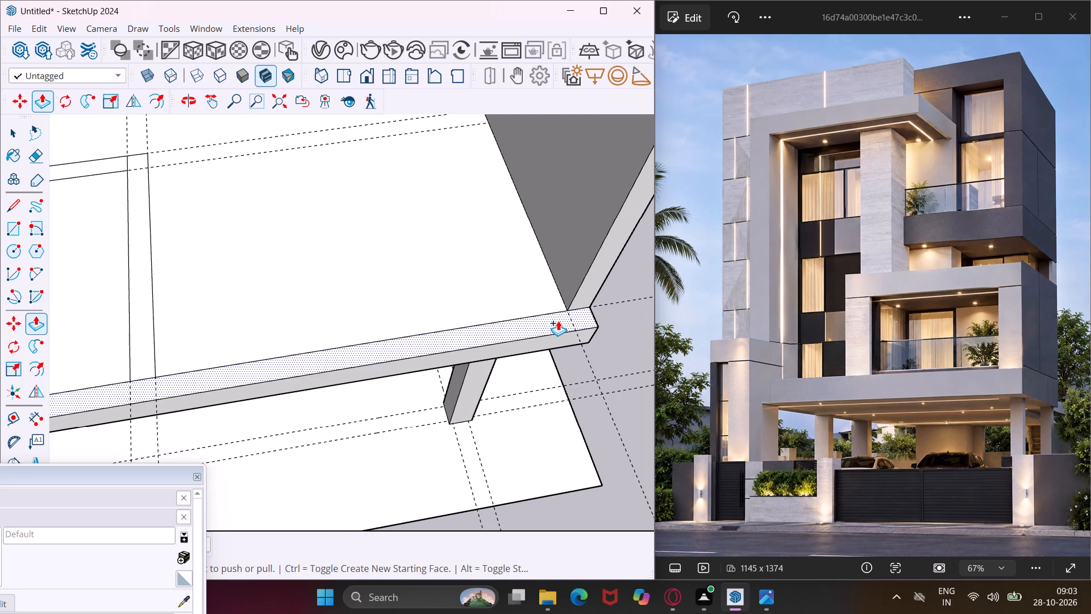
left_click(558, 321)
scroll(547, 279, "down", 8)
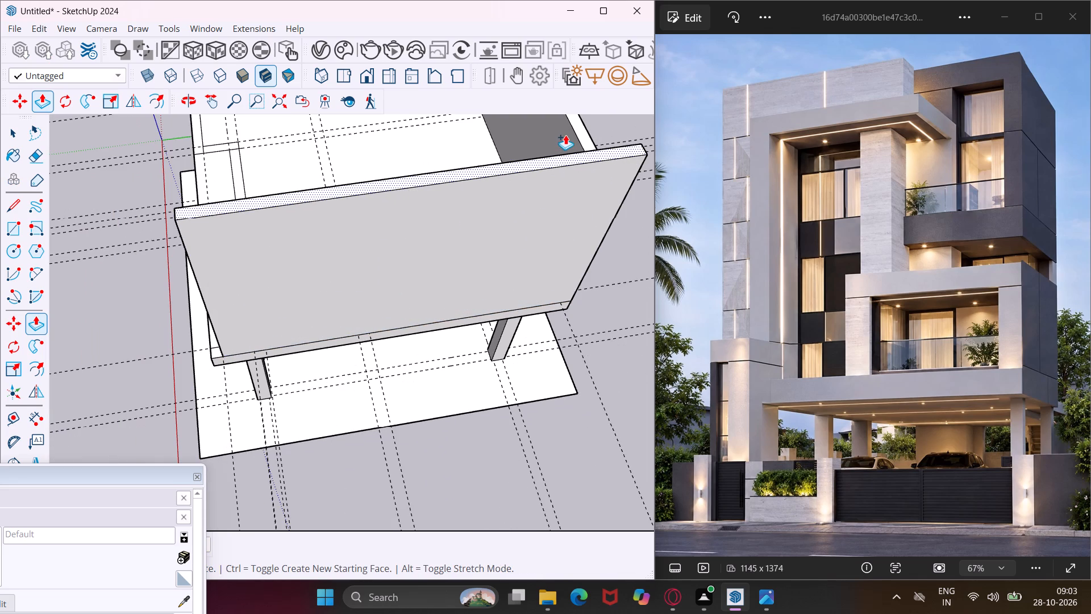
middle_click_drag(565, 135, 135, 90)
scroll(565, 135, "up", 1)
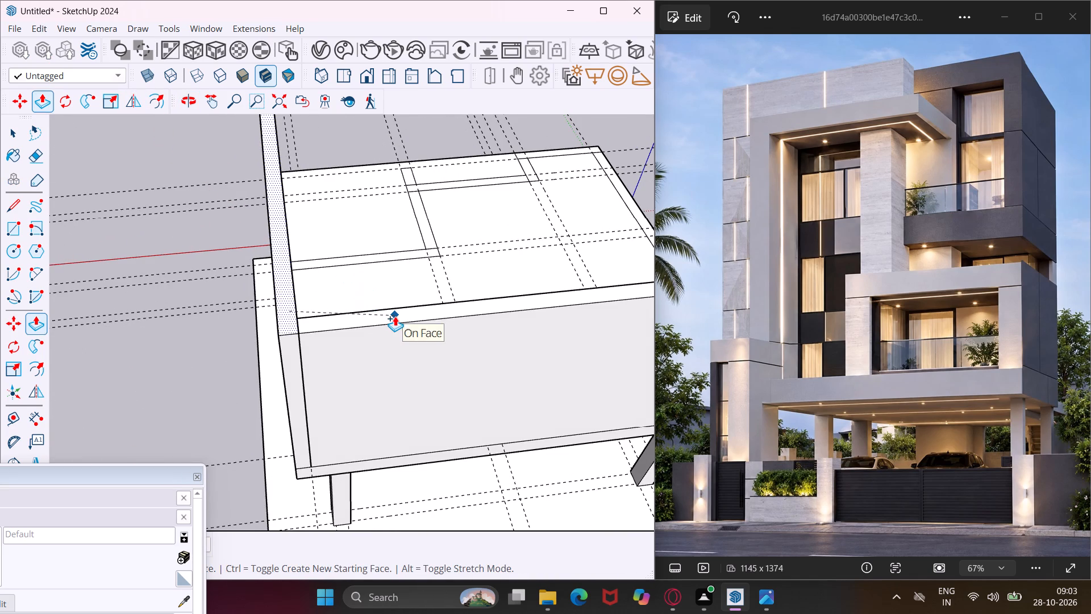
left_click(382, 321)
Extrude the inner wall strip between the 6' pair's guides to the height of the outer walls.
scroll(349, 252, "up", 4)
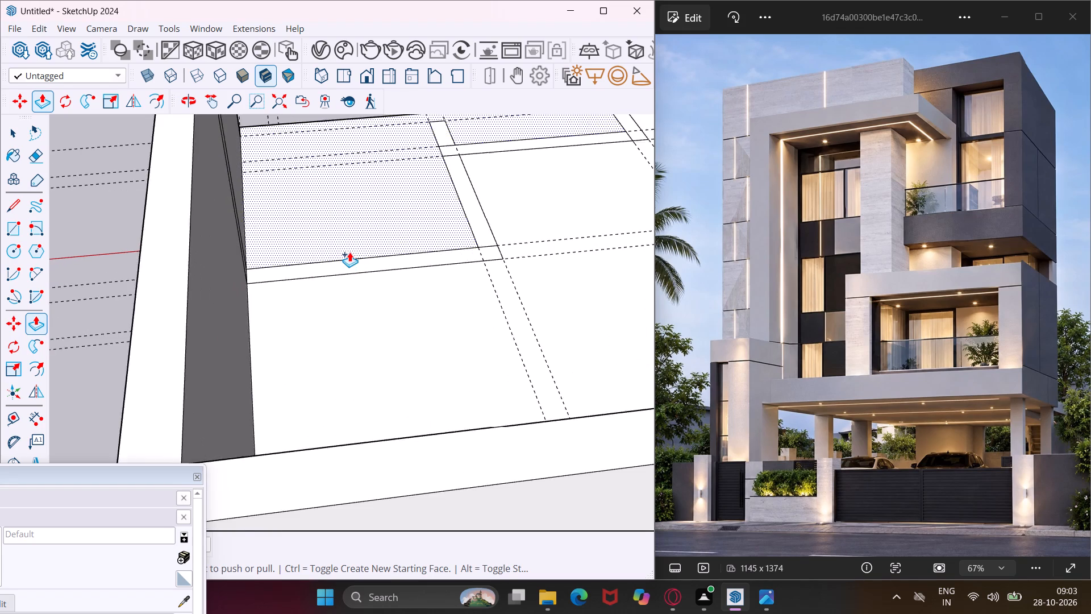
scroll(349, 252, "up", 5)
left_click(348, 269)
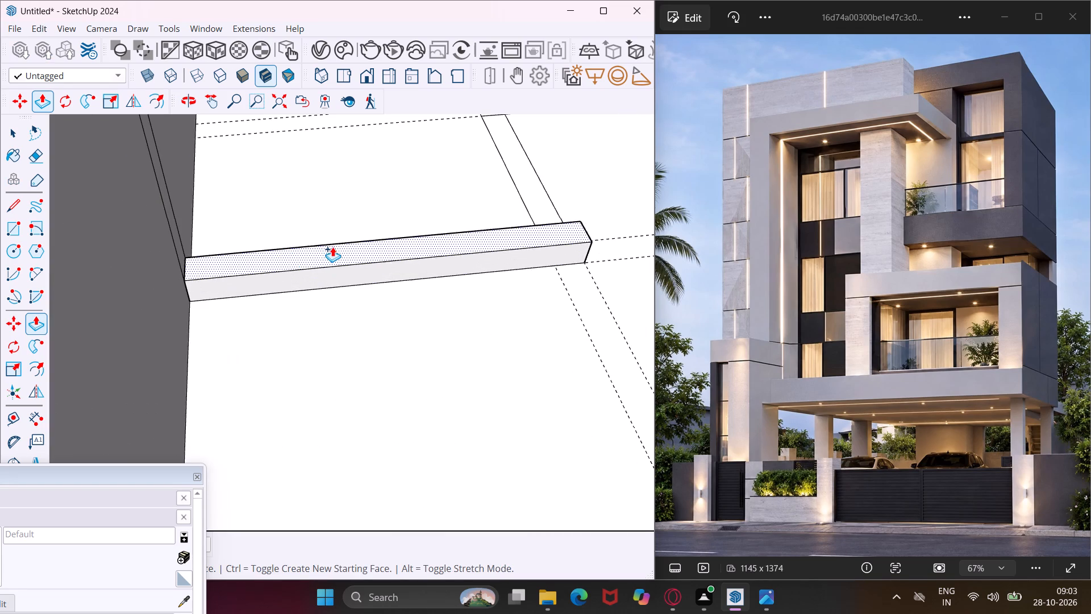
scroll(307, 233, "down", 11)
left_click(241, 208)
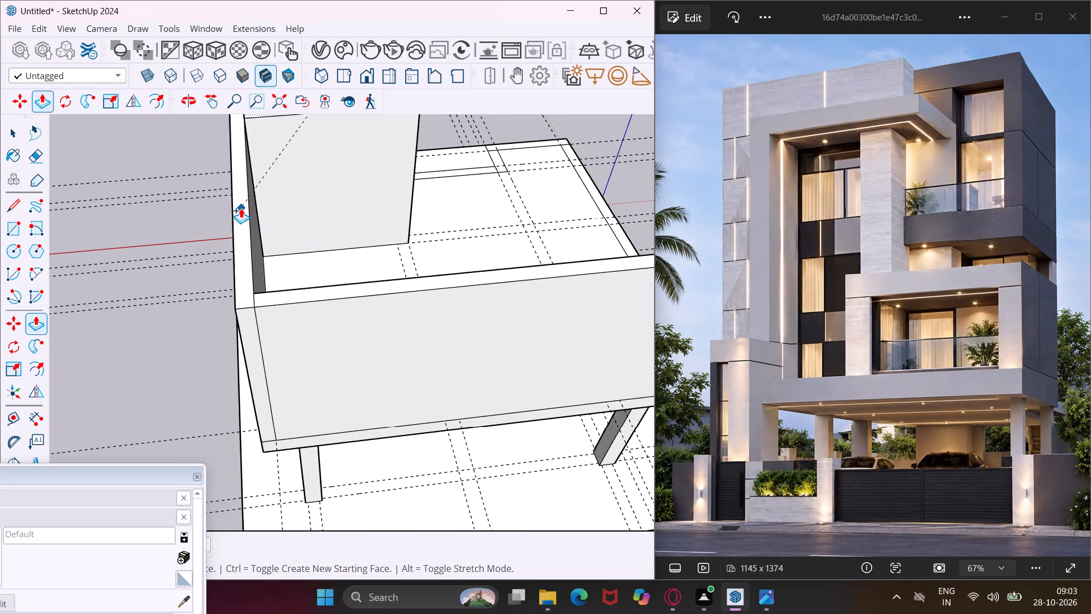
Extrude the 8' pair's inner wall segment between the 6' and 2' pairs' strips to match the raised walls' height.
middle_click_drag(237, 243, 60, 285)
scroll(439, 212, "up", 10)
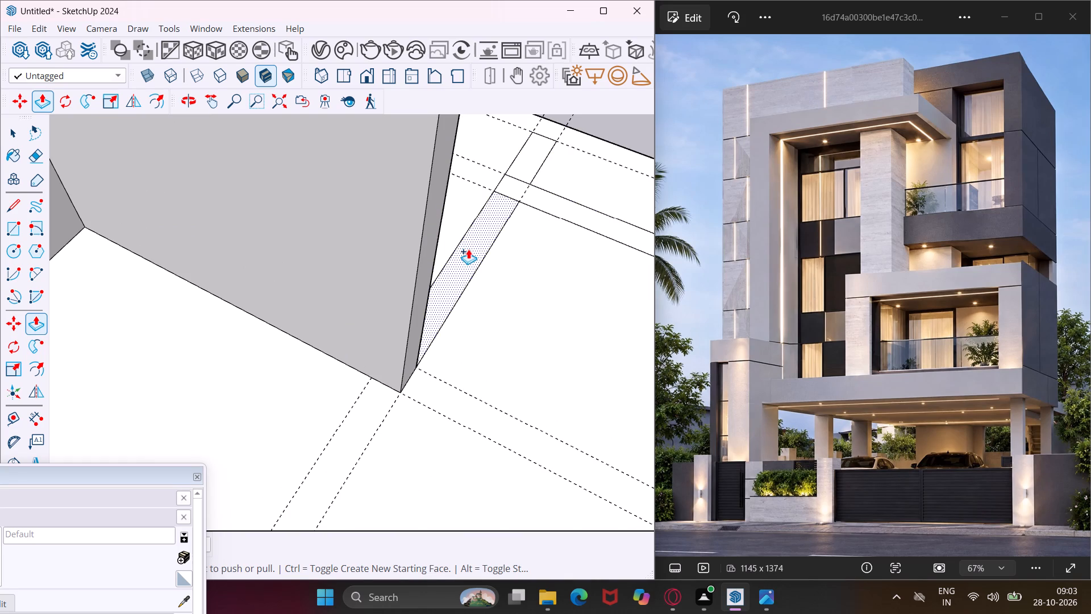
left_click(468, 249)
scroll(434, 215, "down", 11)
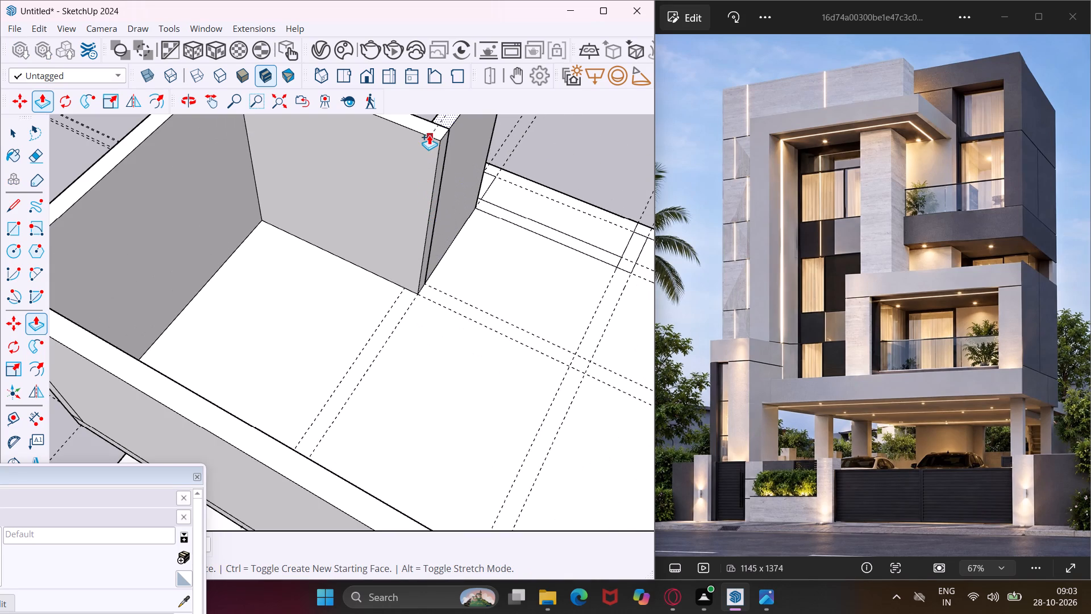
left_click(429, 131)
Extrude the wall strip along the green-axis edge of the slab to match the raised walls' height.
scroll(340, 217, "down", 6)
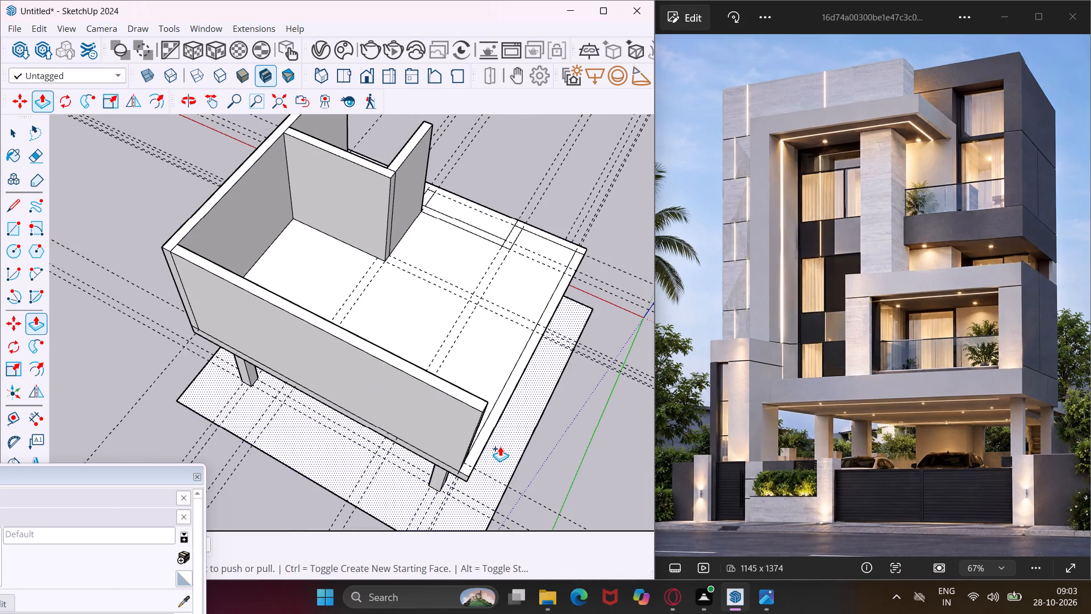
scroll(497, 446, "up", 8)
left_click(467, 457)
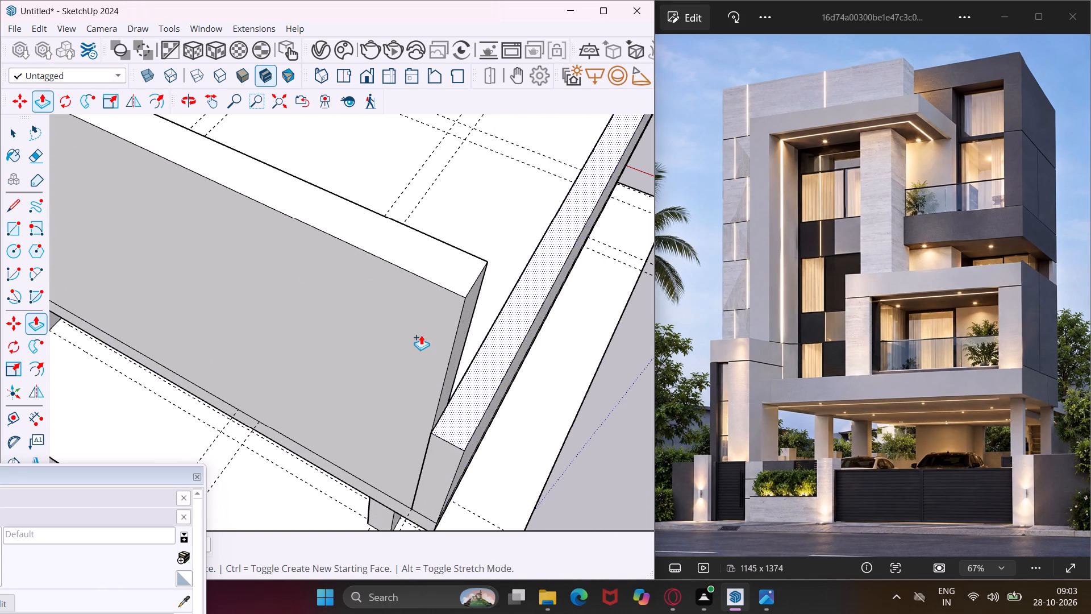
left_click(414, 271)
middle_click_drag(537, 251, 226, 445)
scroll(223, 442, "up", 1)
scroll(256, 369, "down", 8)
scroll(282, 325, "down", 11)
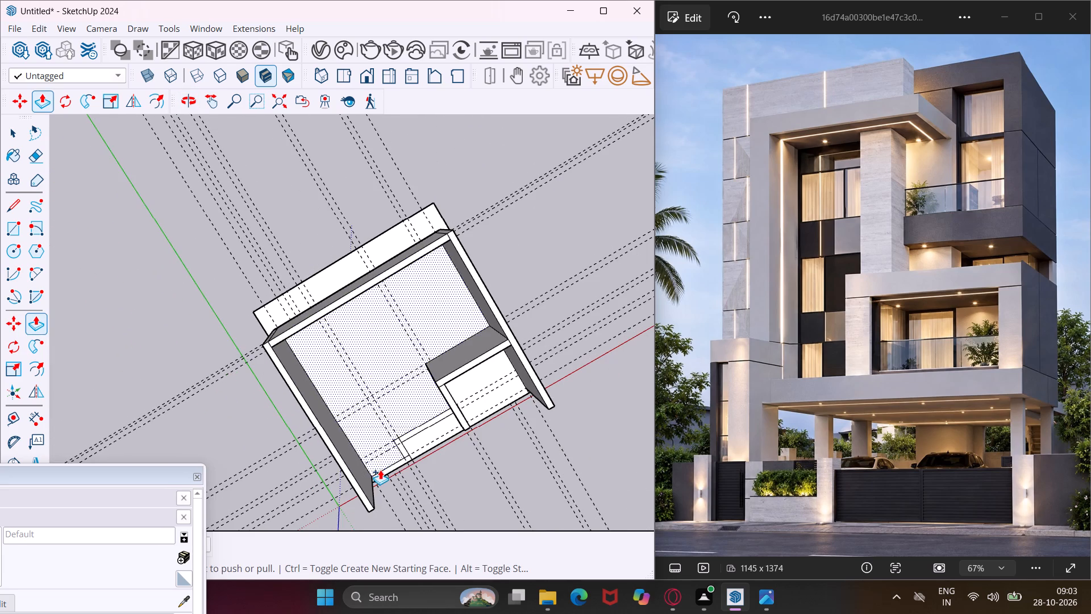
Extrude the front-edge wall strip beside the green-axis side wall to the height of the raised walls.
middle_click_drag(380, 470, 398, 251)
scroll(388, 493, "up", 6)
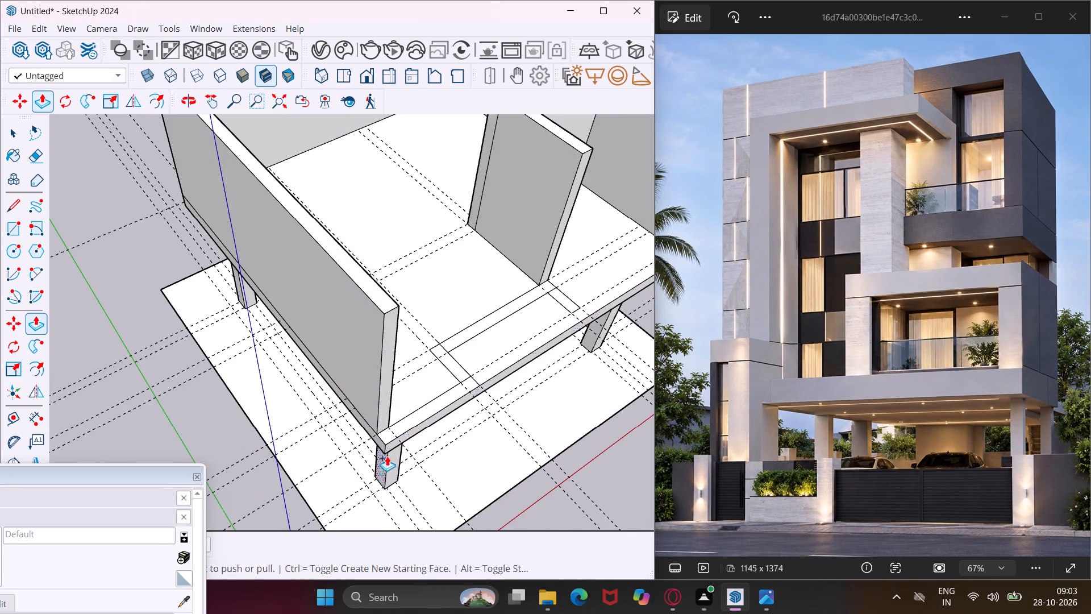
scroll(386, 455, "up", 8)
left_click(401, 423)
scroll(378, 398, "down", 5)
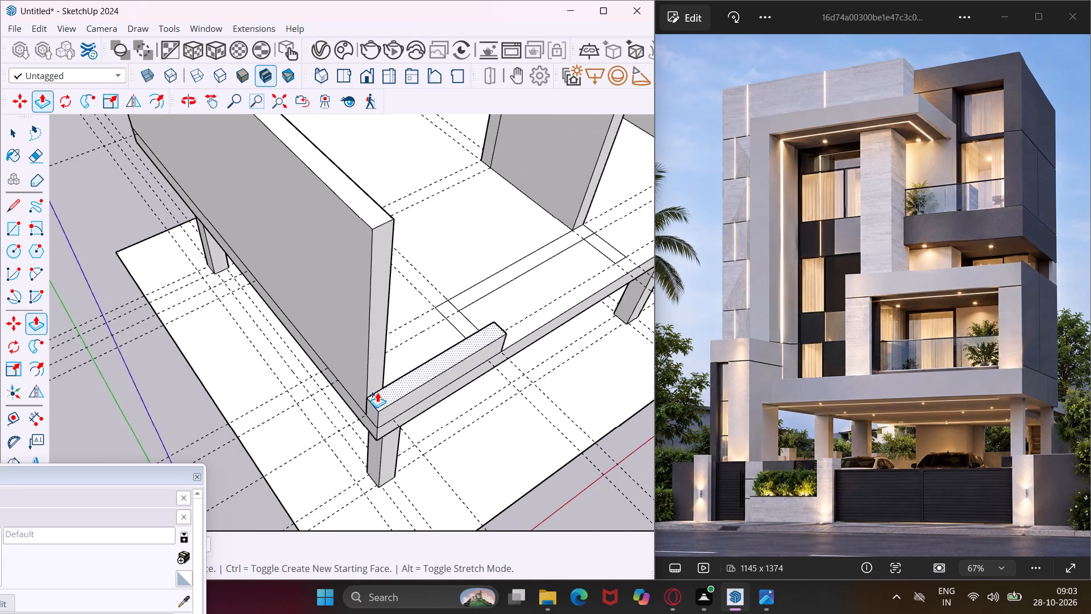
scroll(377, 392, "down", 5)
left_click(360, 281)
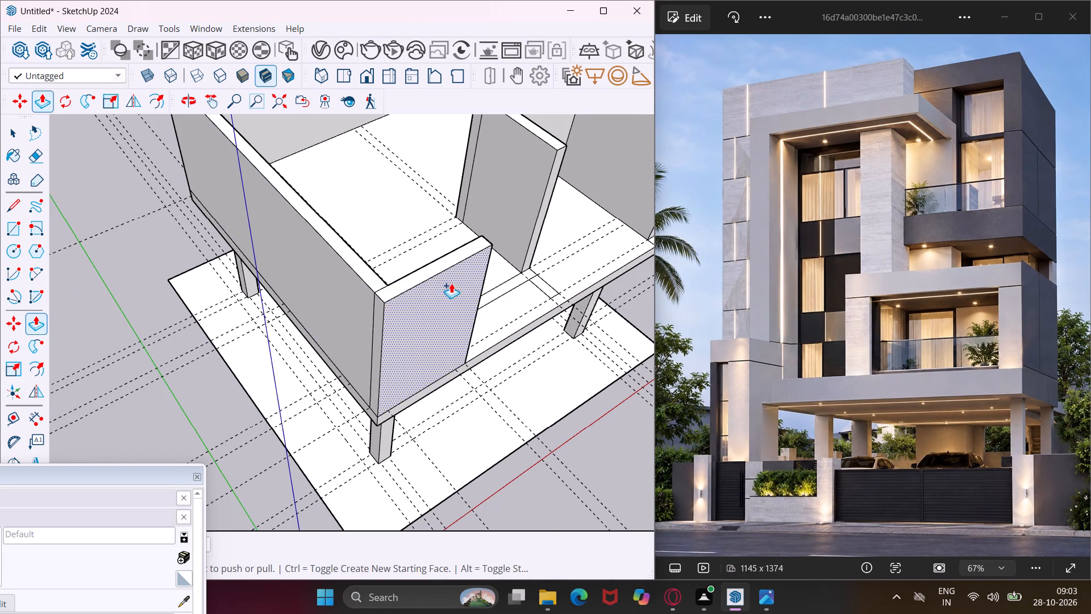
Extrude the set-back front wall strip, between the front corner wall and the inner partition, to the raised walls' height.
middle_click_drag(447, 287, 322, 366)
scroll(464, 372, "up", 8)
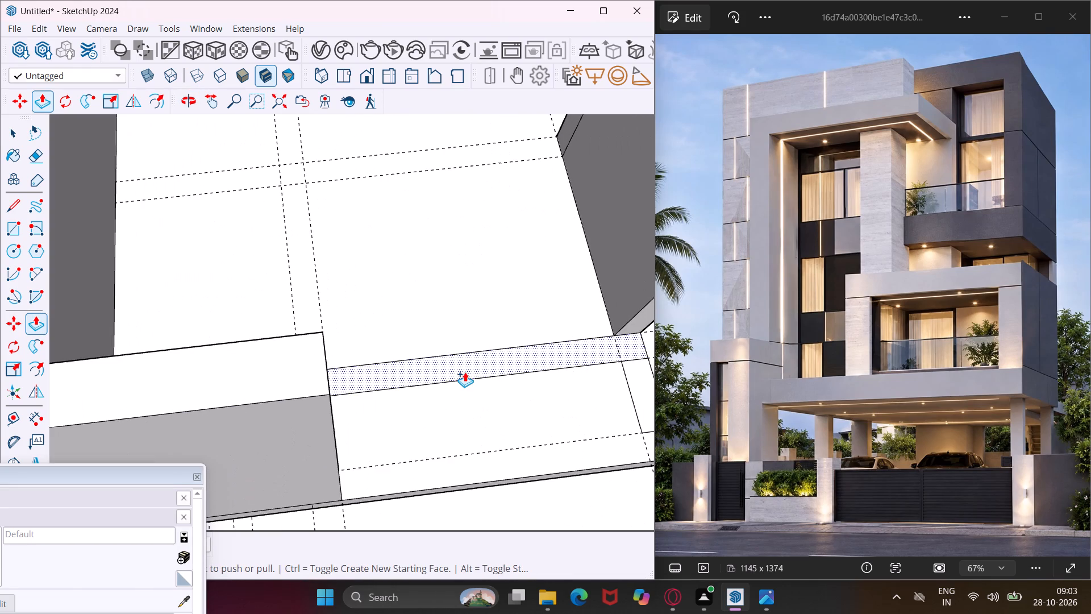
left_click(465, 372)
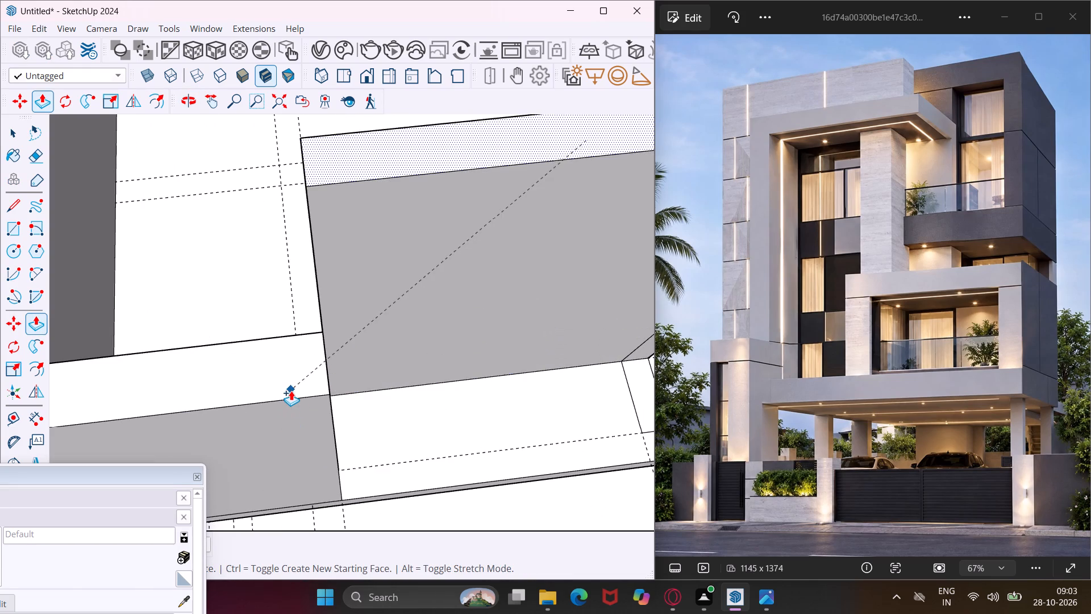
left_click(291, 391)
Extrude the short strip connecting the front corner wall to the set-back wall up to the raised walls' height.
middle_click_drag(298, 412, 319, 517)
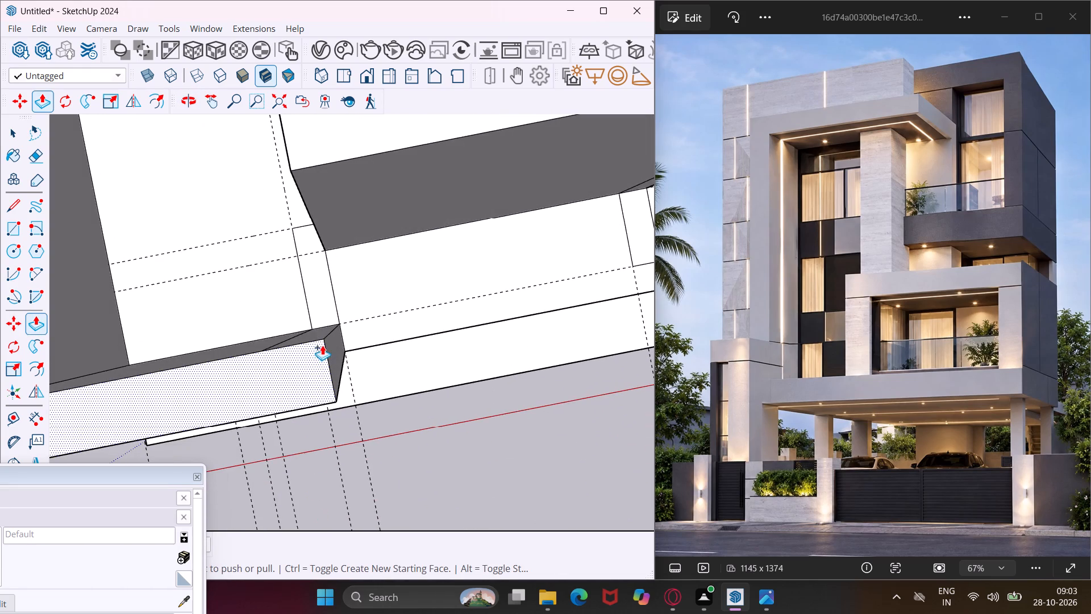
left_click(320, 310)
left_click(307, 378)
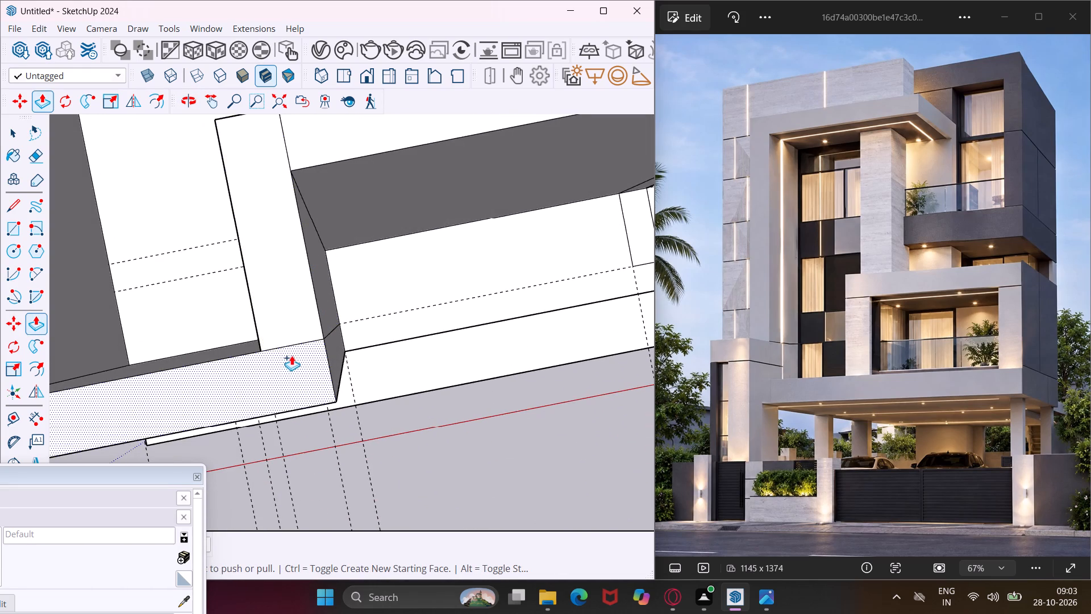
Extrude the short return strip at the other end of the front recess to the raised walls' height.
scroll(292, 355, "down", 8)
scroll(532, 265, "up", 4)
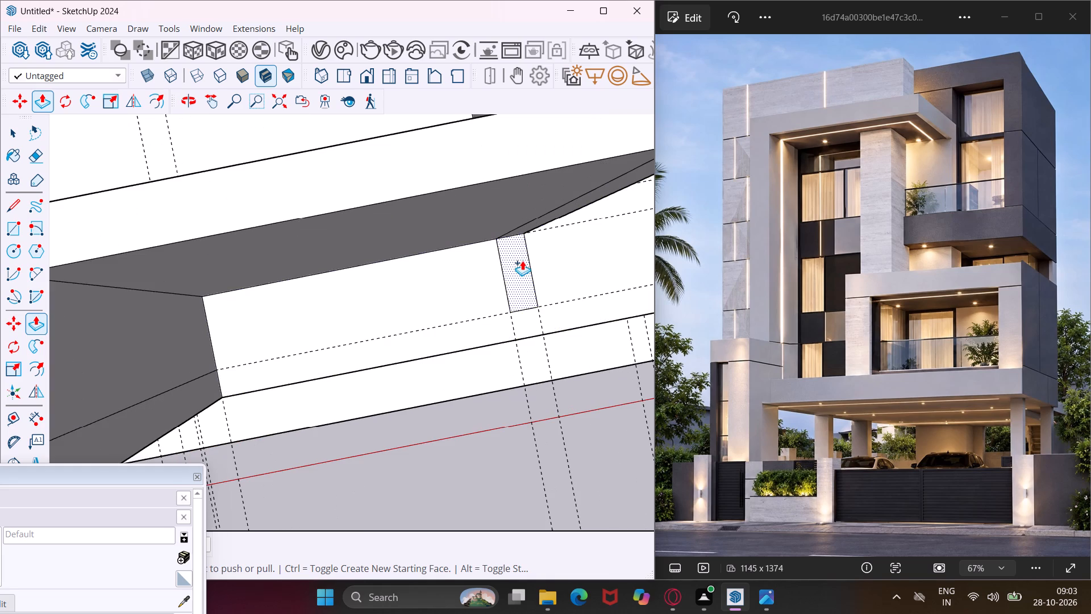
left_click(522, 260)
left_click(477, 177)
scroll(335, 272, "down", 2)
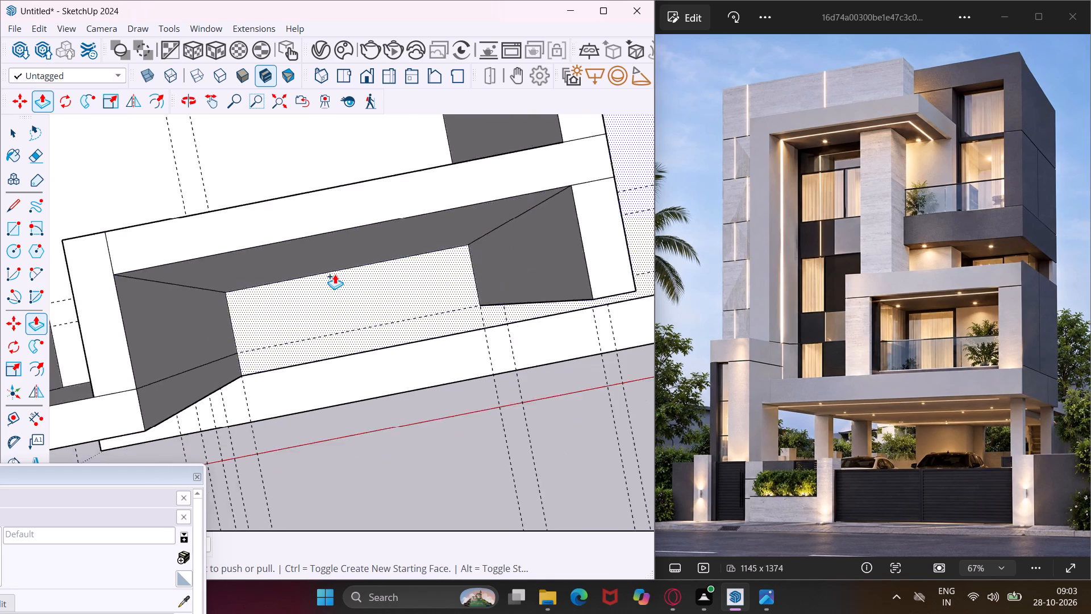
scroll(335, 274, "down", 8)
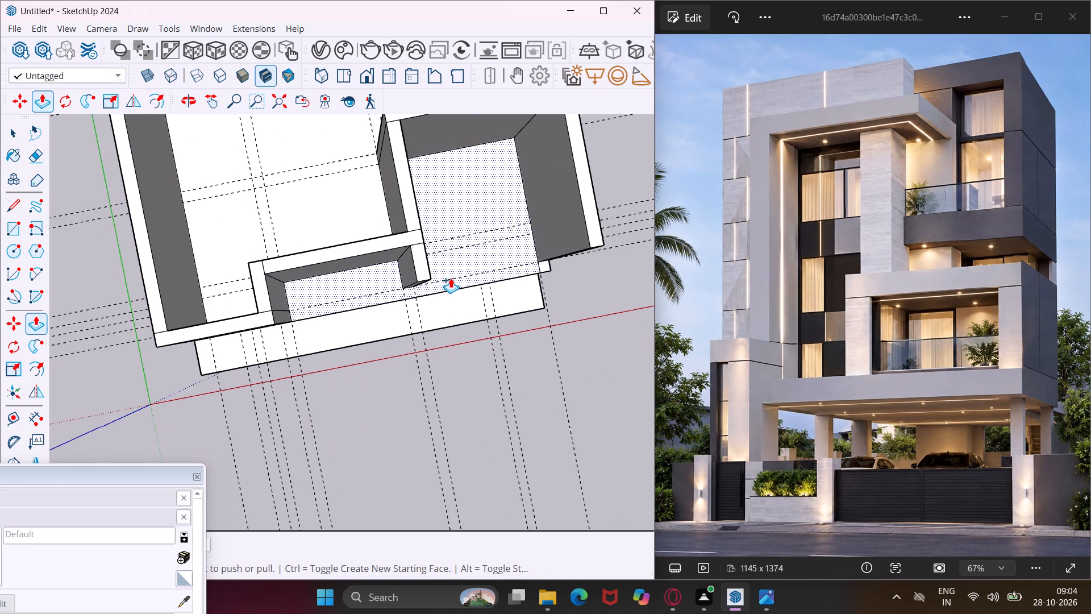
key("Escape")
key("space")
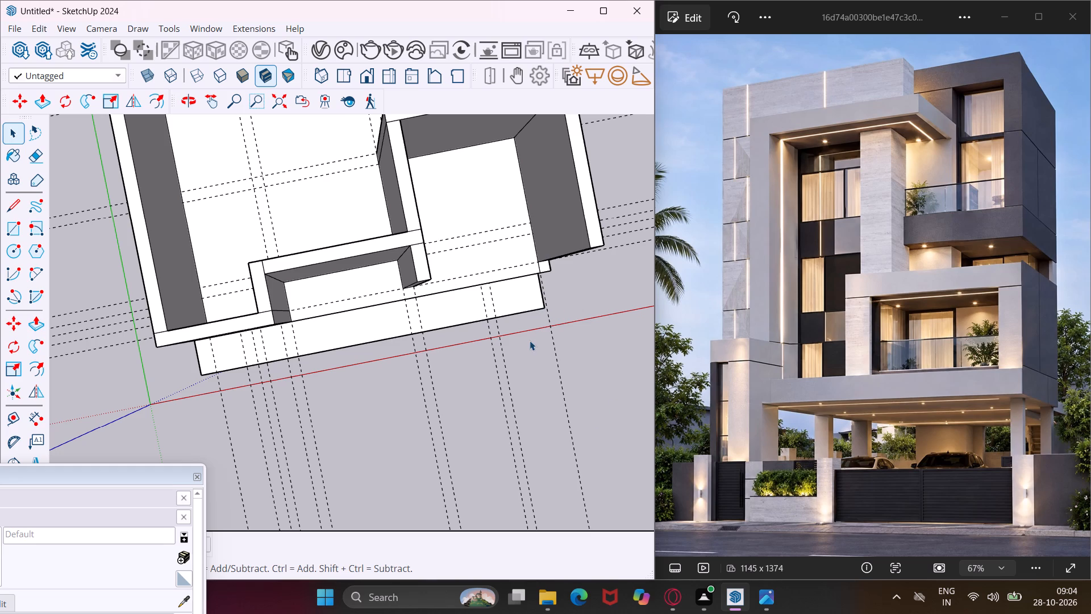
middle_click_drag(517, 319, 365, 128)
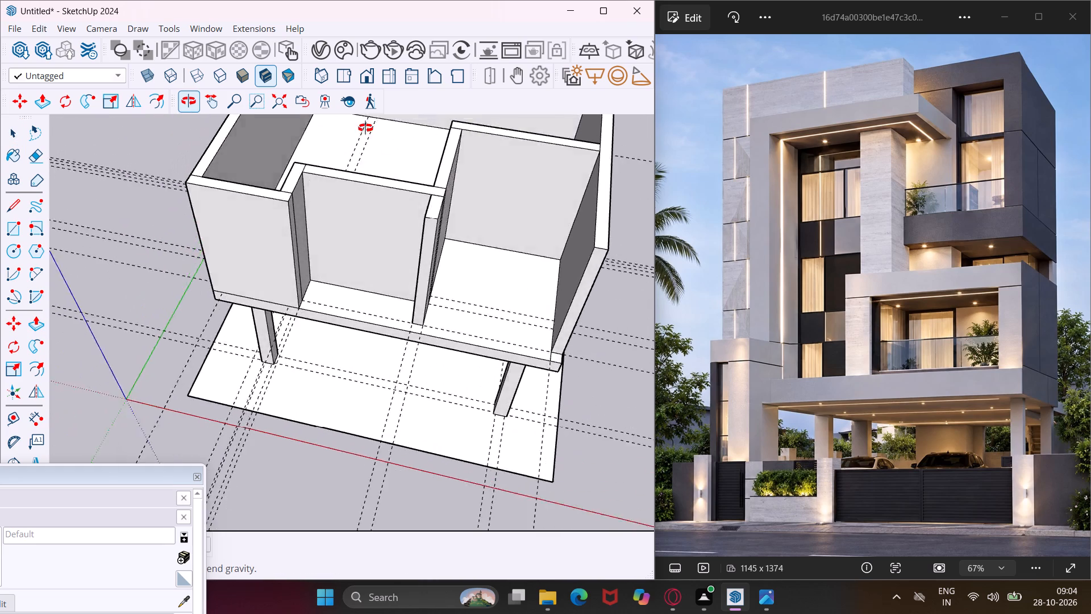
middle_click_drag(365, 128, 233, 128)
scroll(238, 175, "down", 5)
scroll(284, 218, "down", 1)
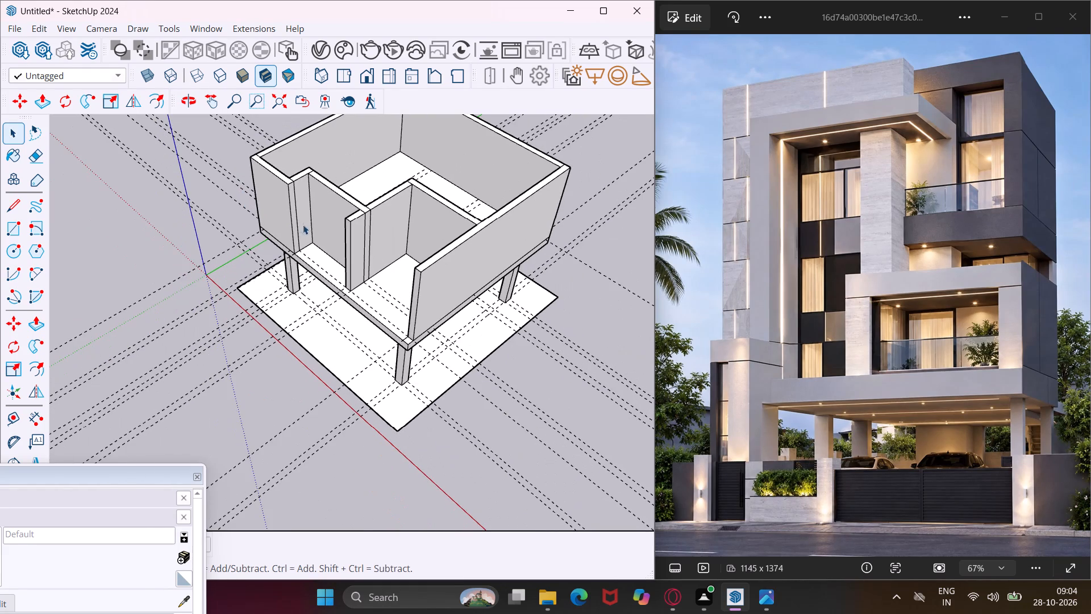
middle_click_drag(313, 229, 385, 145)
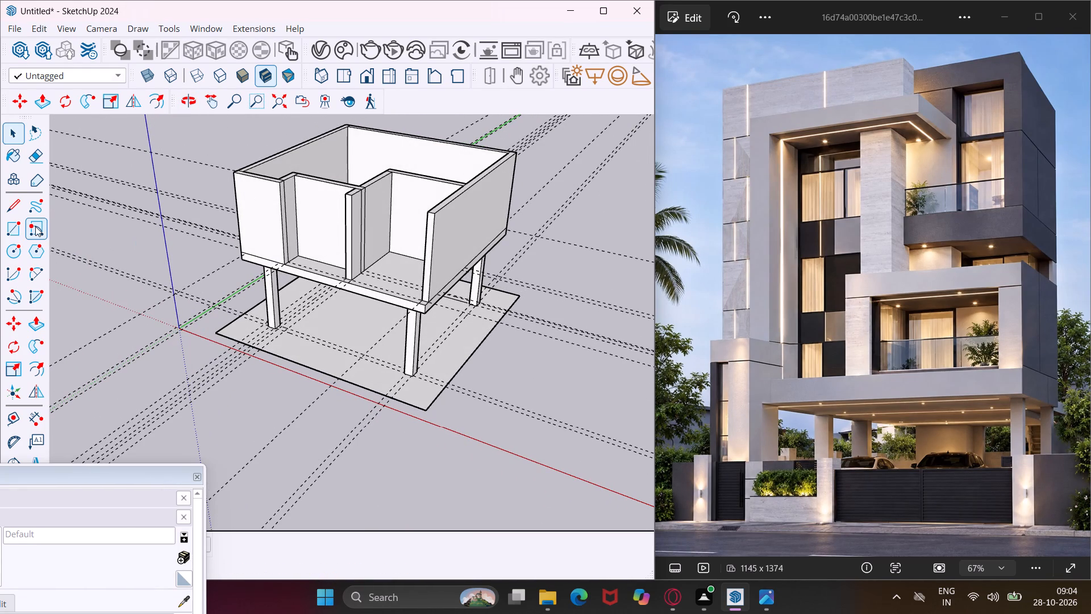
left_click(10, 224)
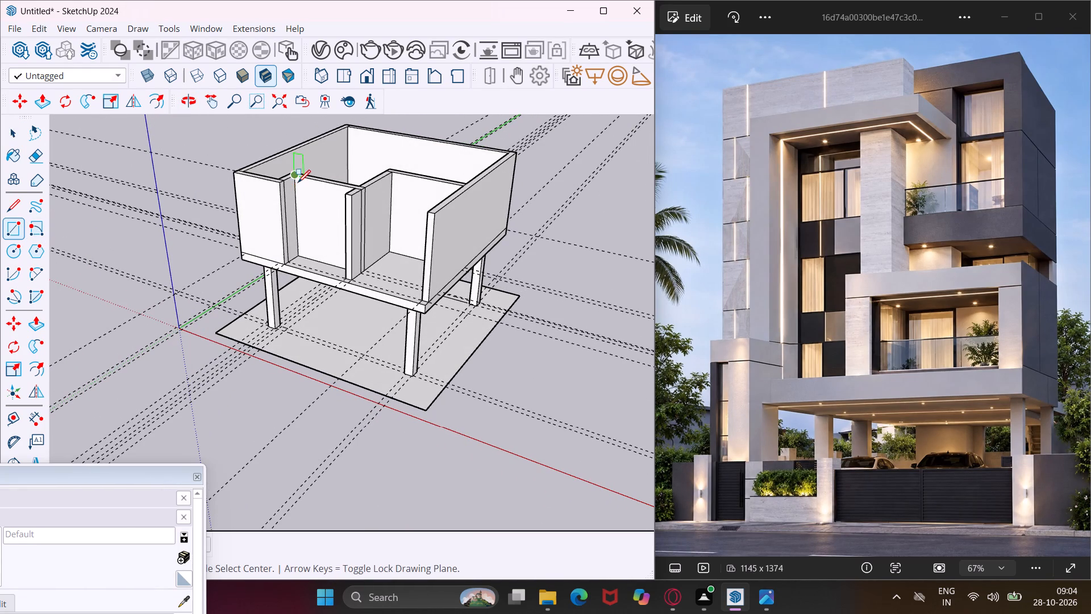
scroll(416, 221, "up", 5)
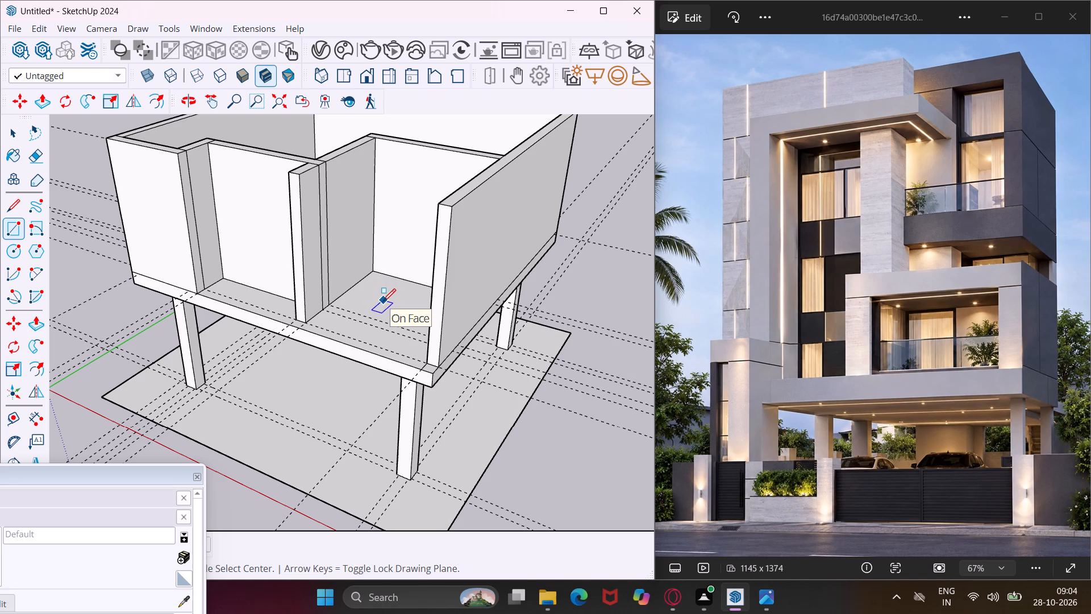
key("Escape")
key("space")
Lower the top of the outer wall on the edge opposite the green axis by 2'.
middle_click_drag(446, 180, 445, 209)
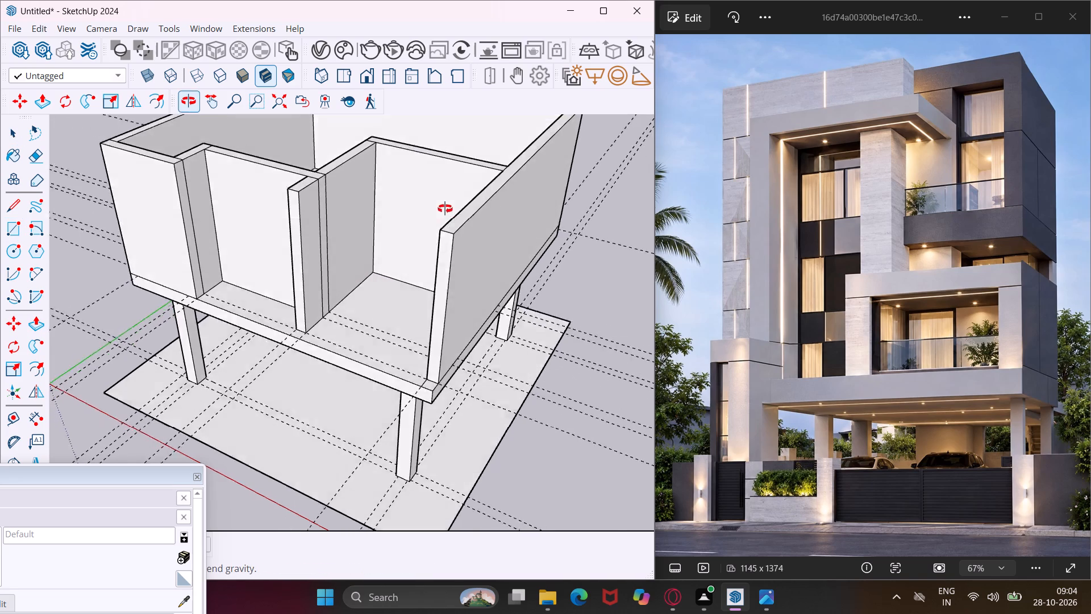
middle_click_drag(445, 209, 432, 259)
scroll(491, 266, "up", 5)
left_click(470, 254)
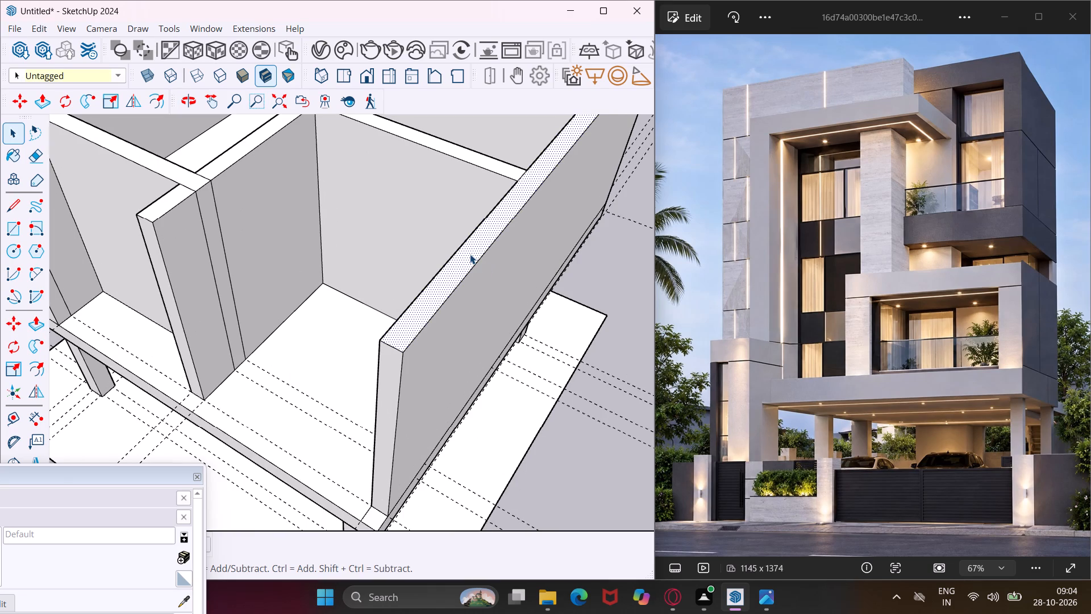
key("p")
left_click(470, 254)
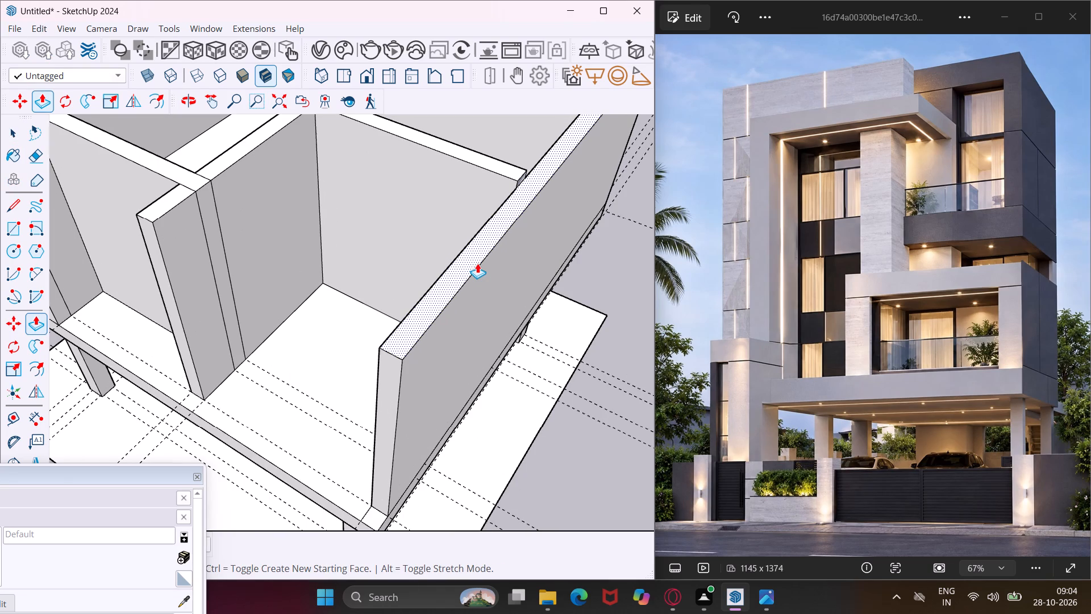
type("2'")
key("Return")
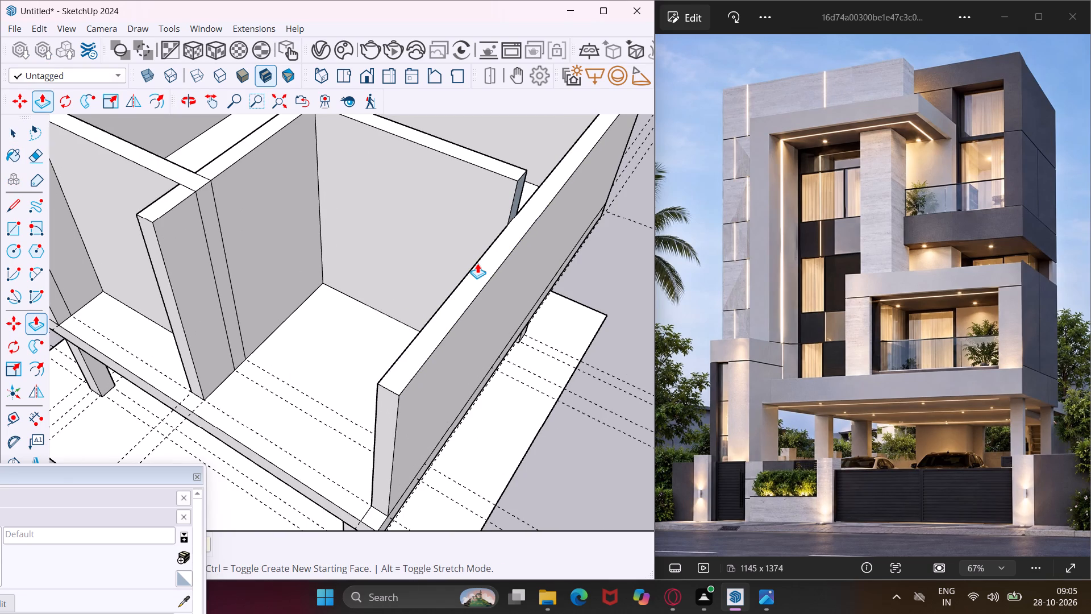
Lower the open front bay's back wall, inner side wall and short front return wall by the same 2'.
scroll(477, 263, "down", 2)
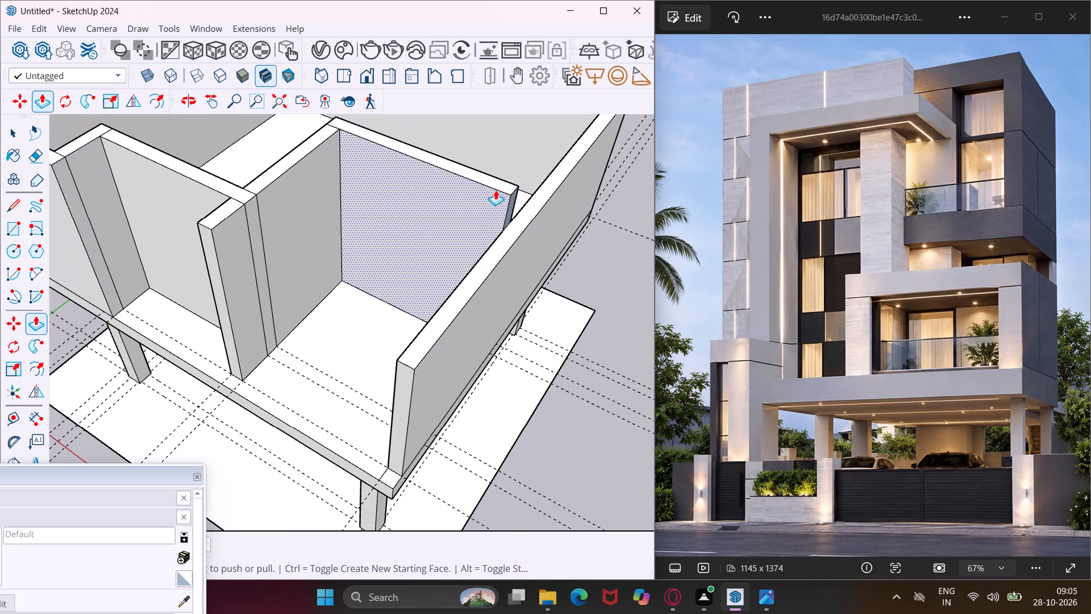
scroll(498, 186, "up", 4)
left_click(497, 184)
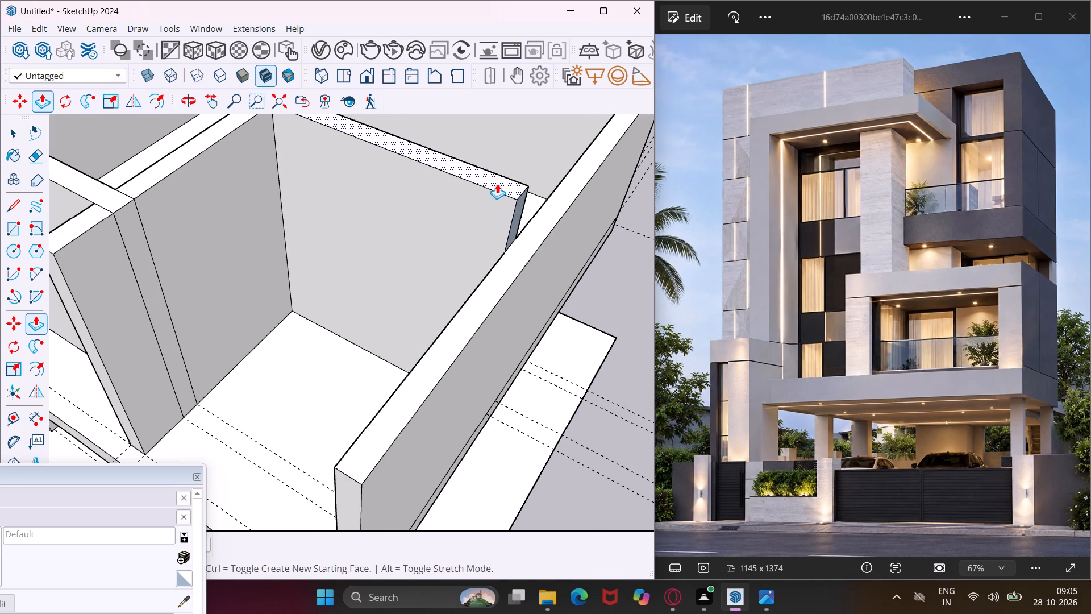
double_click(497, 184)
scroll(160, 165, "up", 3)
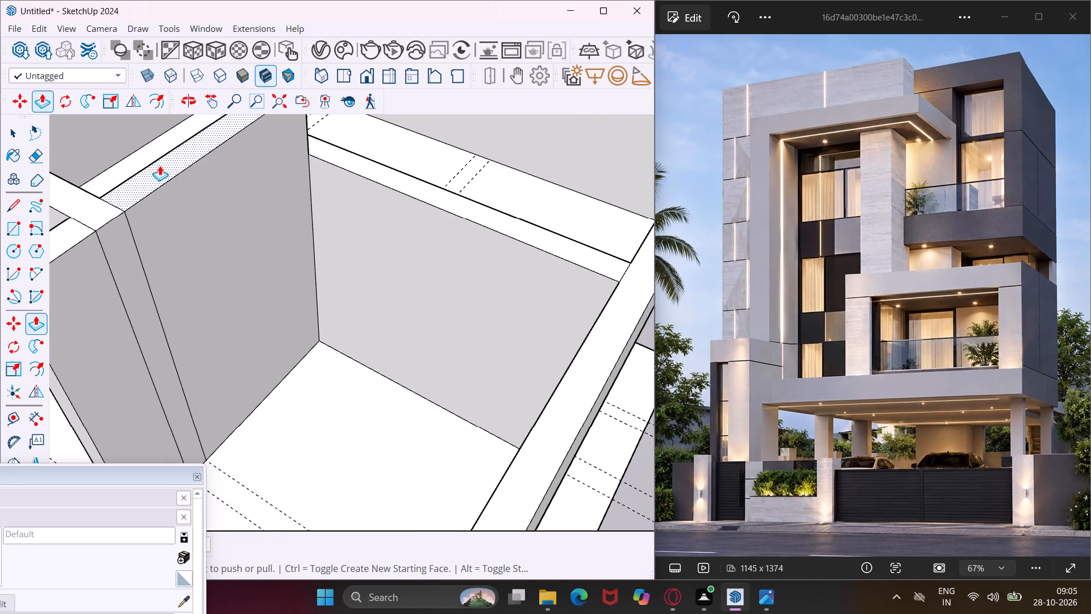
double_click(160, 165)
scroll(160, 165, "down", 4)
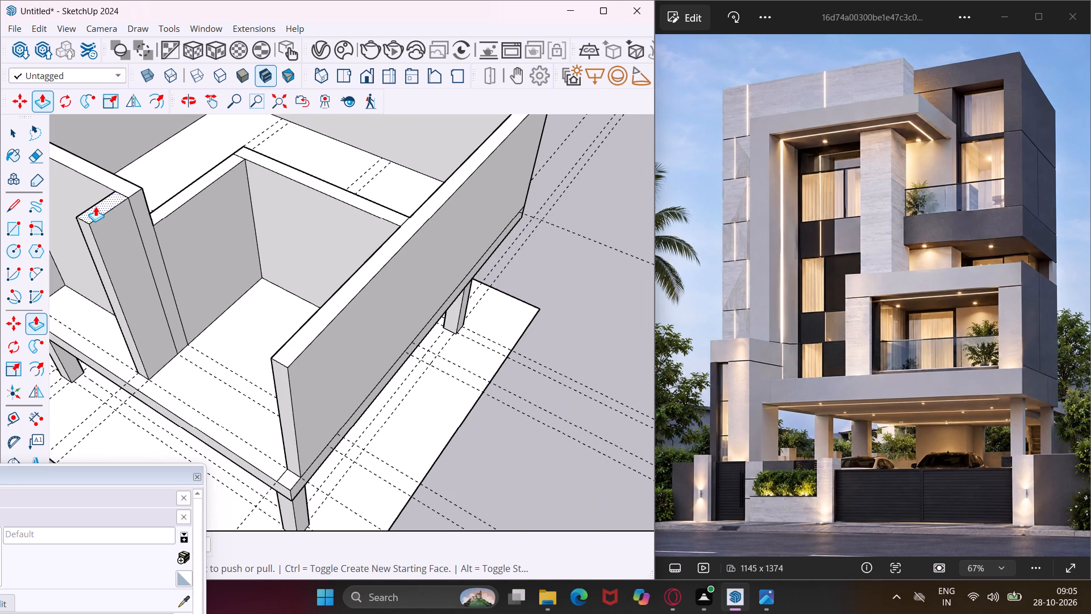
scroll(95, 206, "up", 4)
double_click(95, 206)
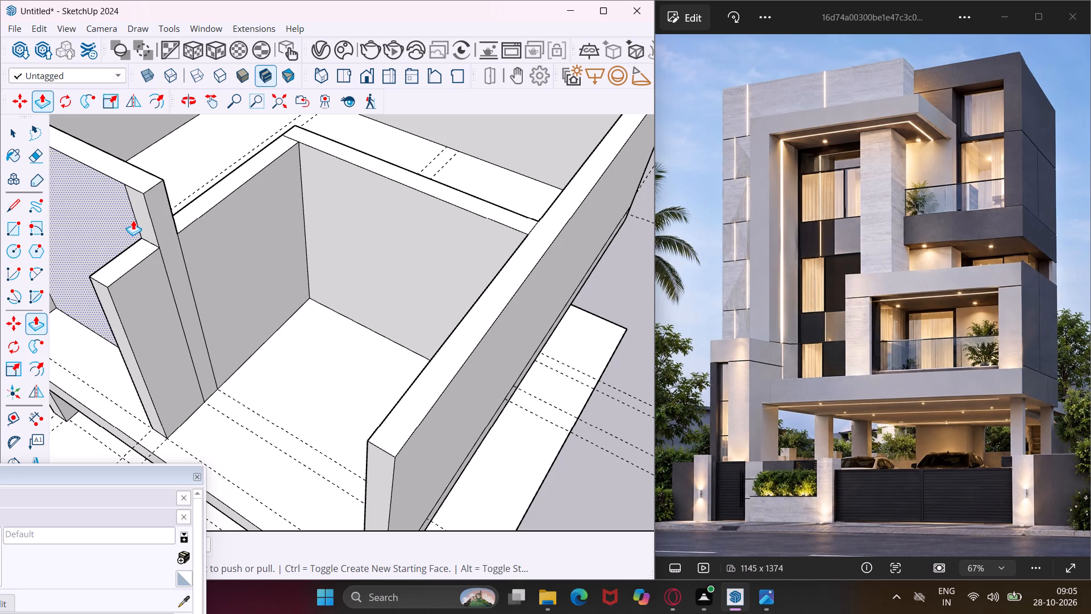
key("Escape")
key("space")
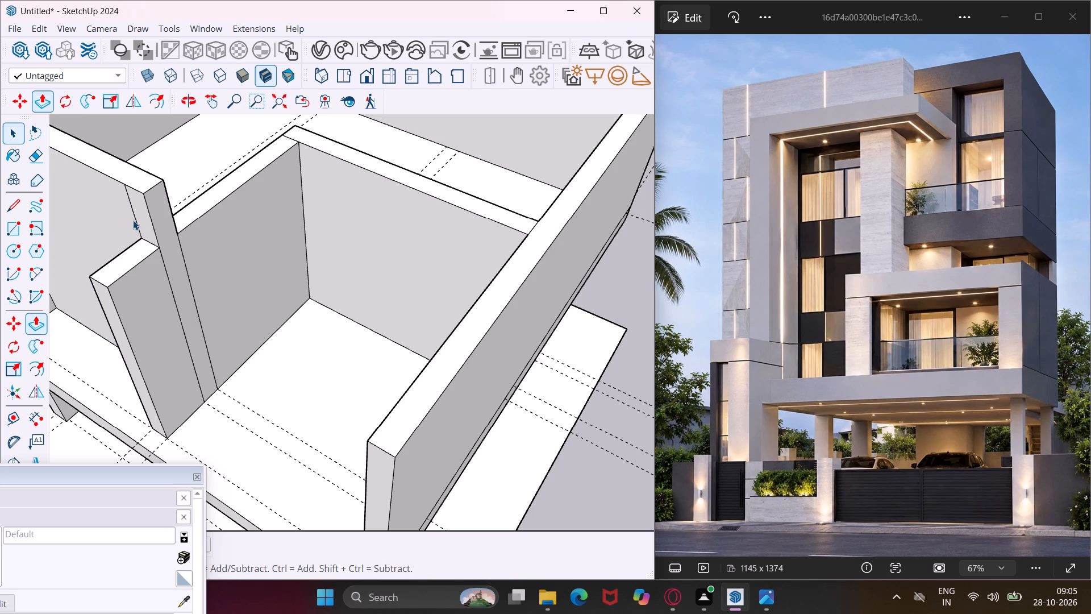
Draw a line across the set-back wall's top to separate its end piece where it meets the lowered bay walls.
middle_click_drag(140, 226, 391, 236)
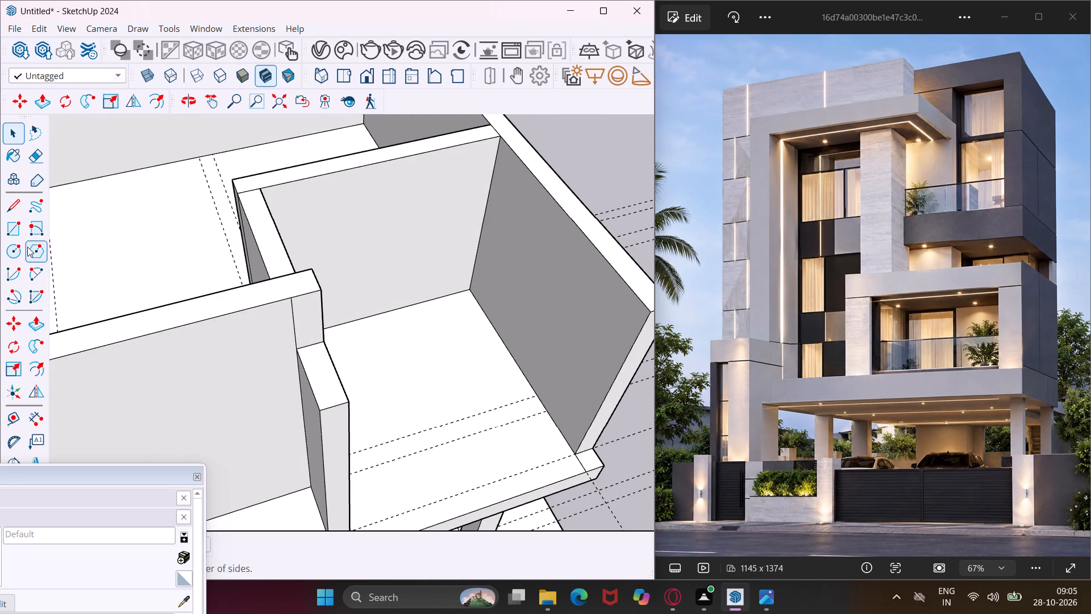
left_click(13, 202)
scroll(284, 298, "up", 5)
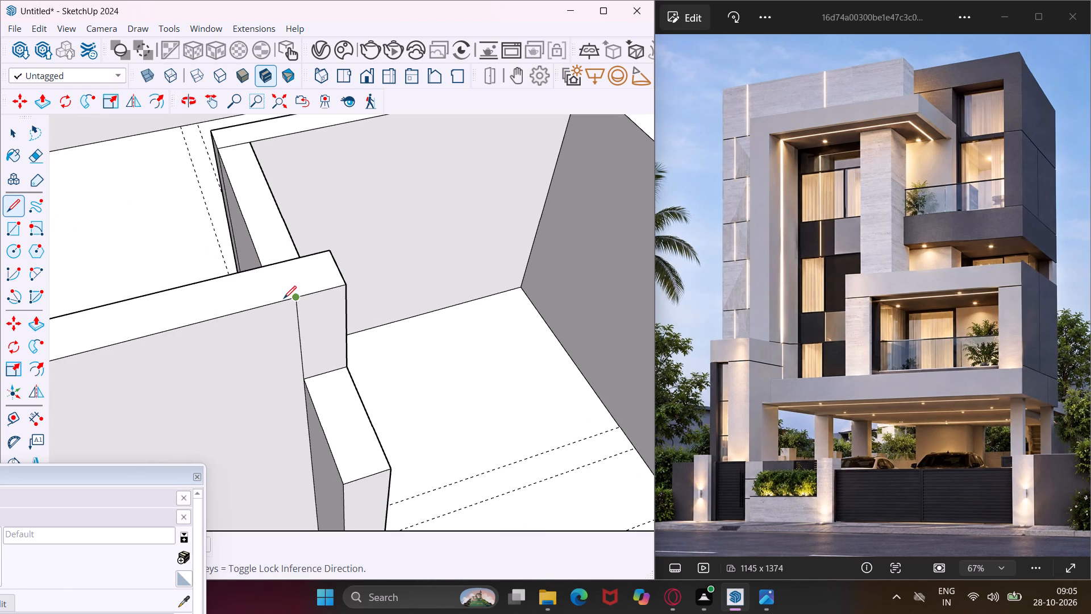
left_click(296, 296)
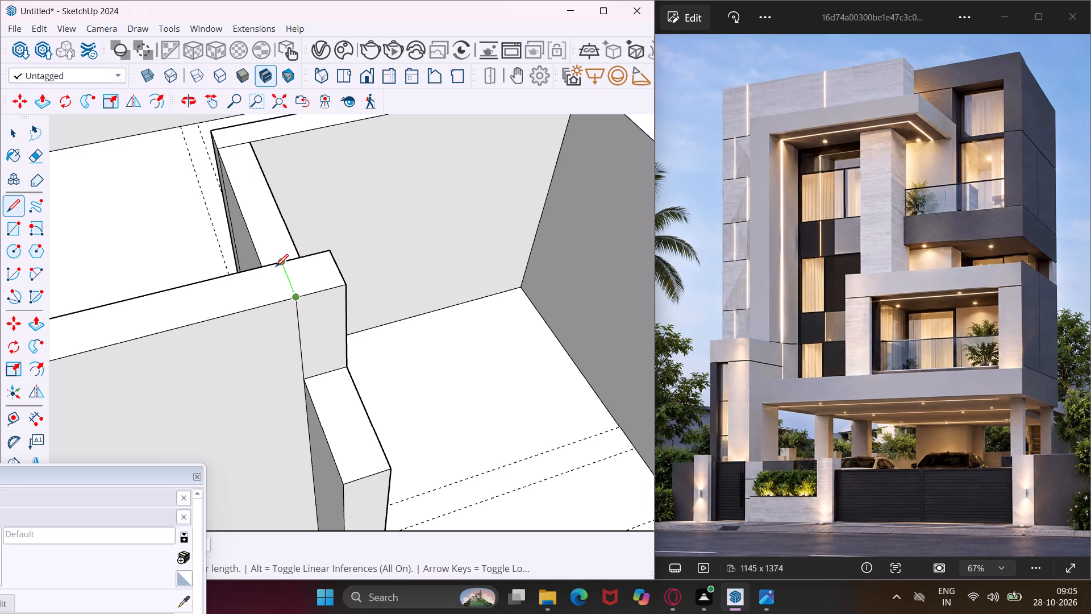
left_click(278, 265)
key("Escape")
key("space")
Push the separated wall end piece down to the level of the lowered front return wall.
middle_click_drag(304, 279, 297, 352)
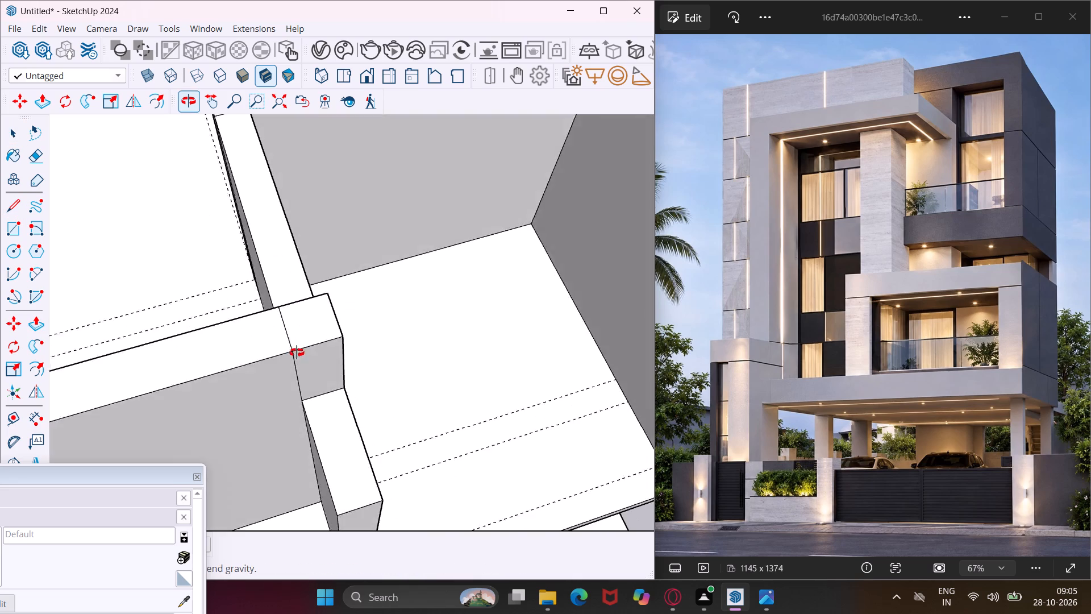
middle_click_drag(297, 352, 297, 360)
left_click(299, 343)
key("p")
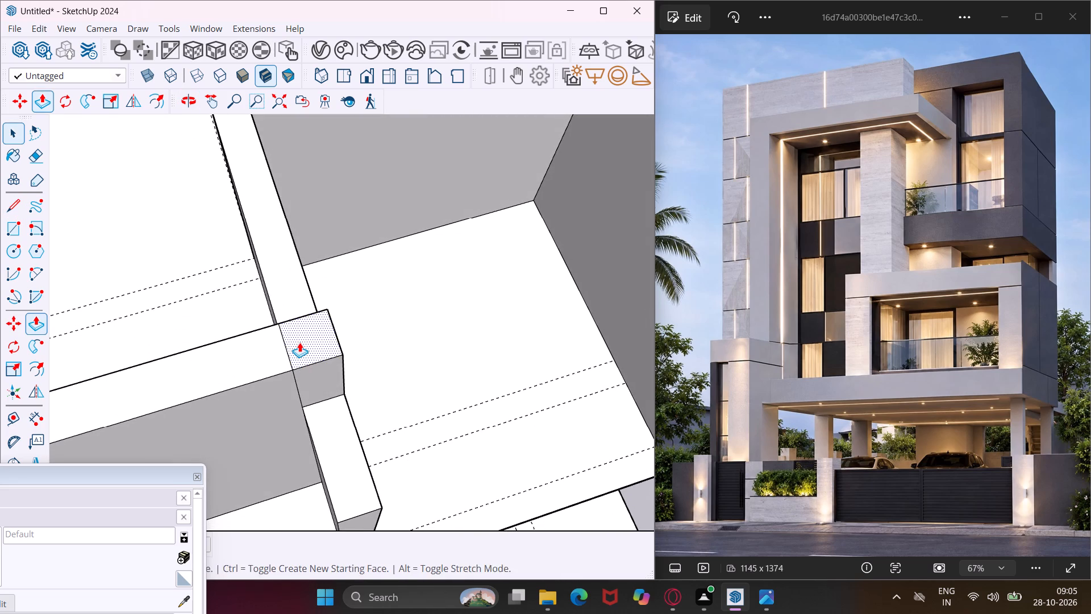
left_click(299, 342)
left_click(320, 426)
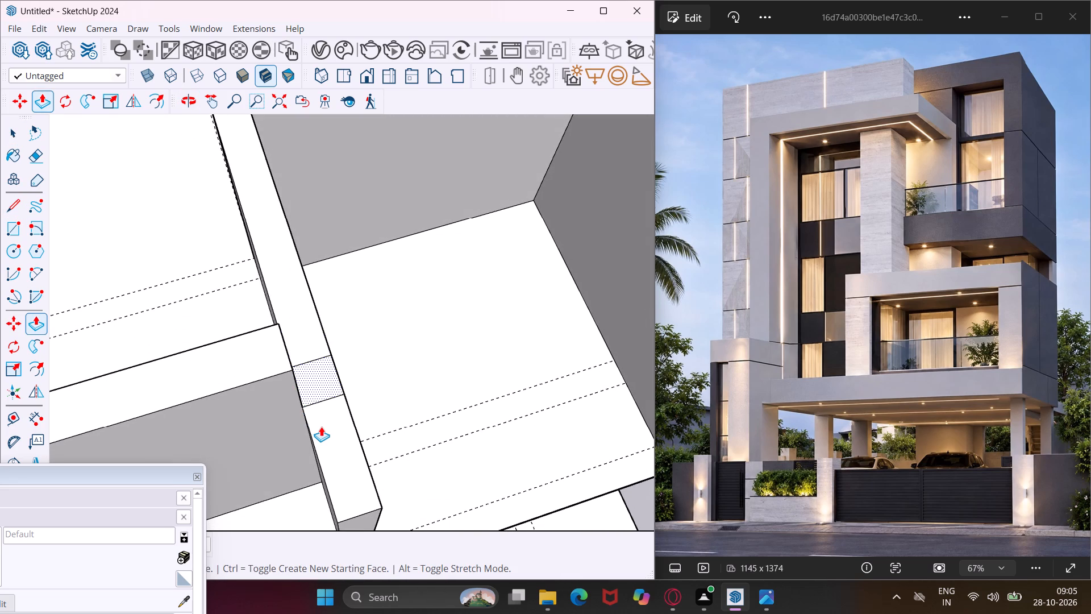
key("Escape")
key("space")
scroll(314, 367, "down", 7)
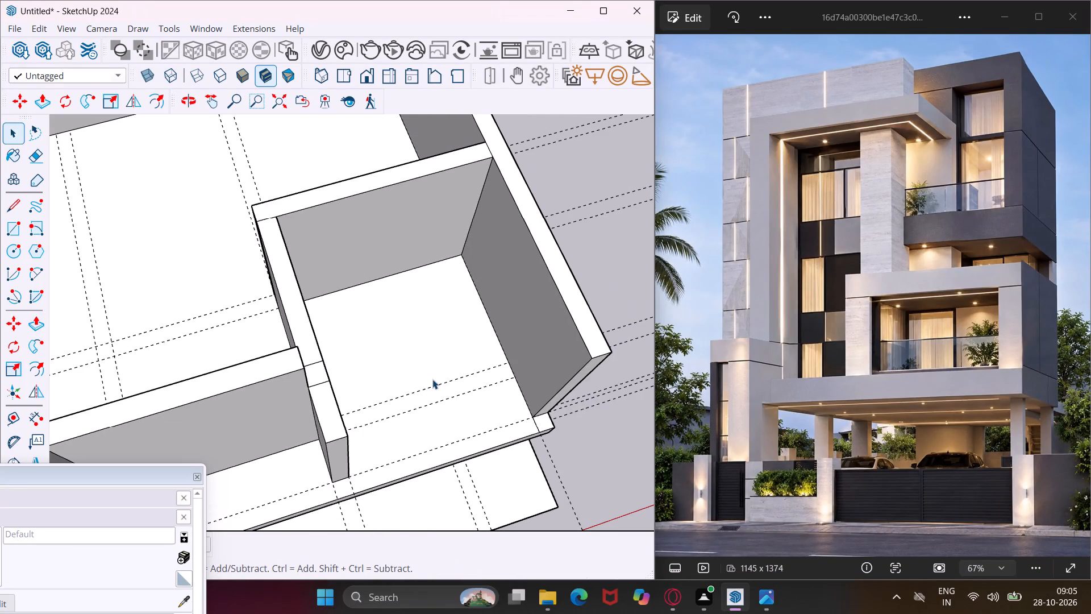
Draw a rectangle on the front bay's back wall inner face, from its bottom inner corner to the midpoint of its top edge.
middle_click_drag(432, 379, 344, 288)
scroll(344, 288, "up", 4)
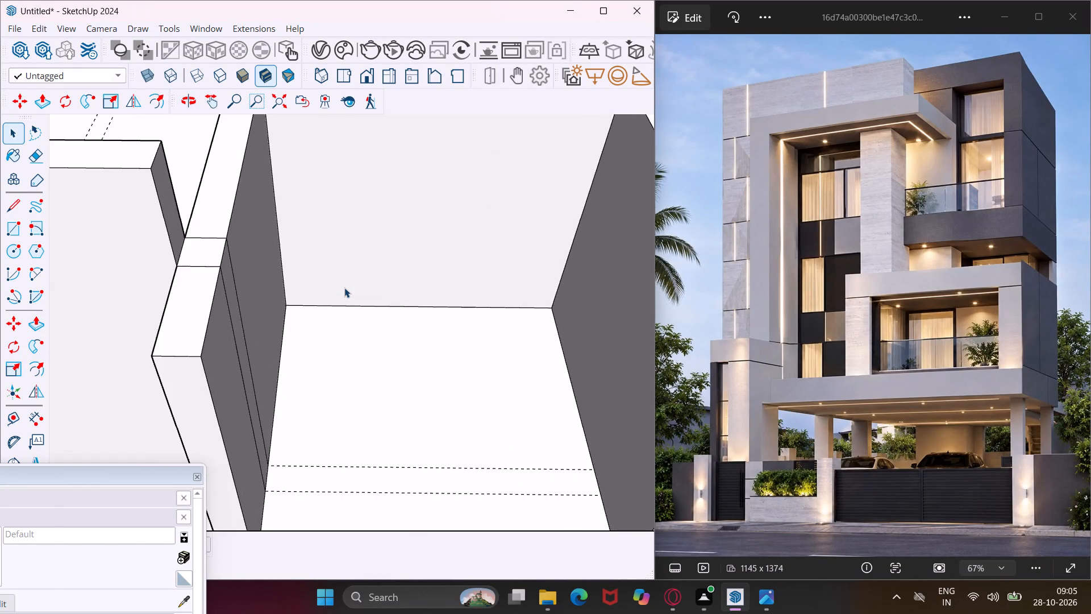
scroll(344, 288, "down", 5)
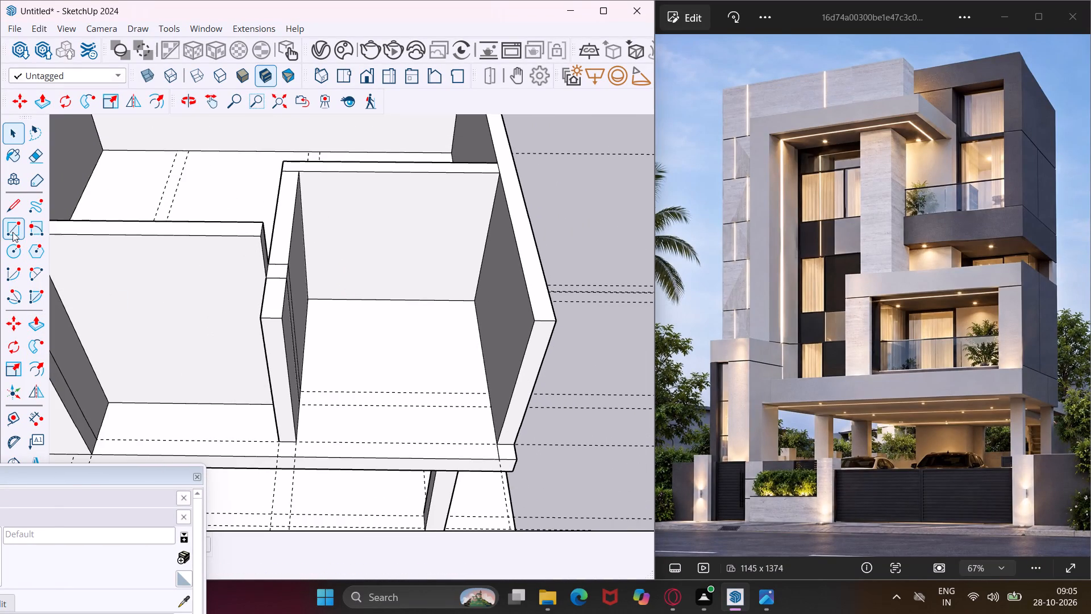
left_click(13, 232)
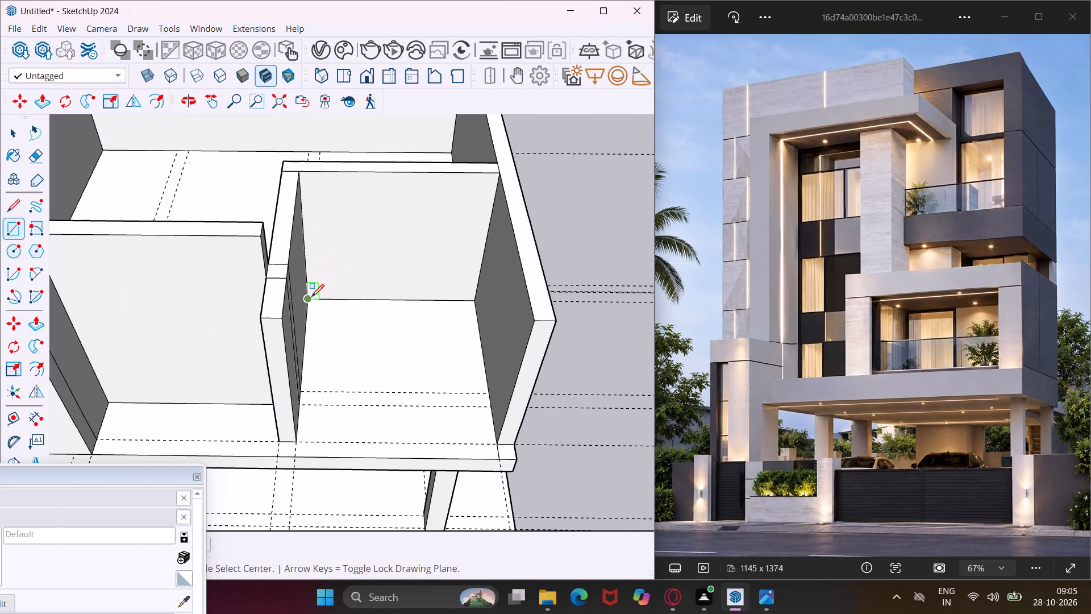
left_click(311, 298)
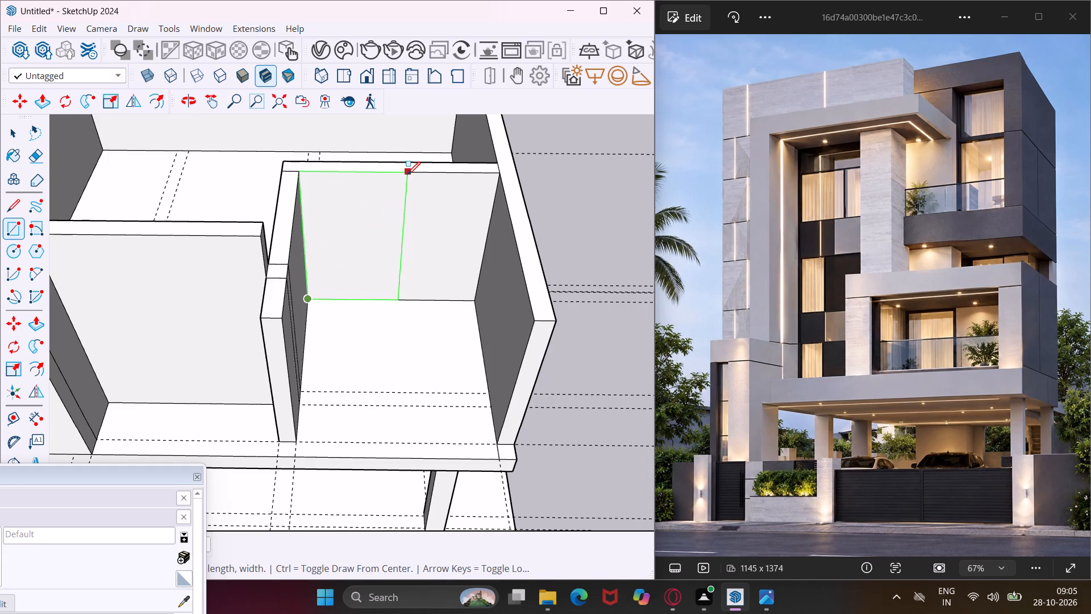
left_click(407, 175)
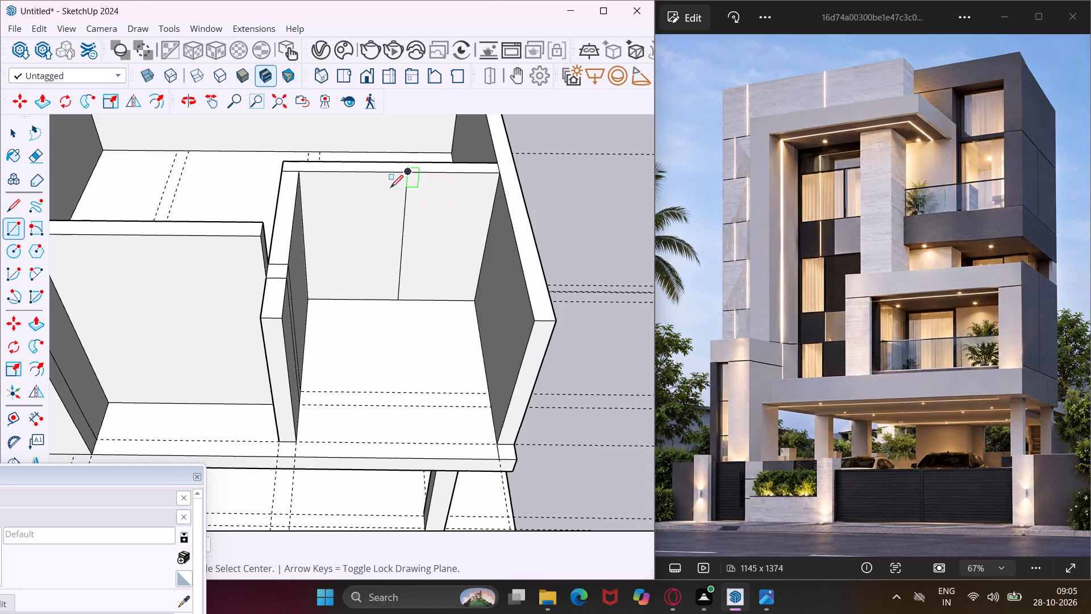
Draw a rectangle on the bay's inner side wall face, from the return wall line at the top to the bottom back corner.
scroll(390, 188, "down", 7)
middle_click_drag(386, 197, 0, 231)
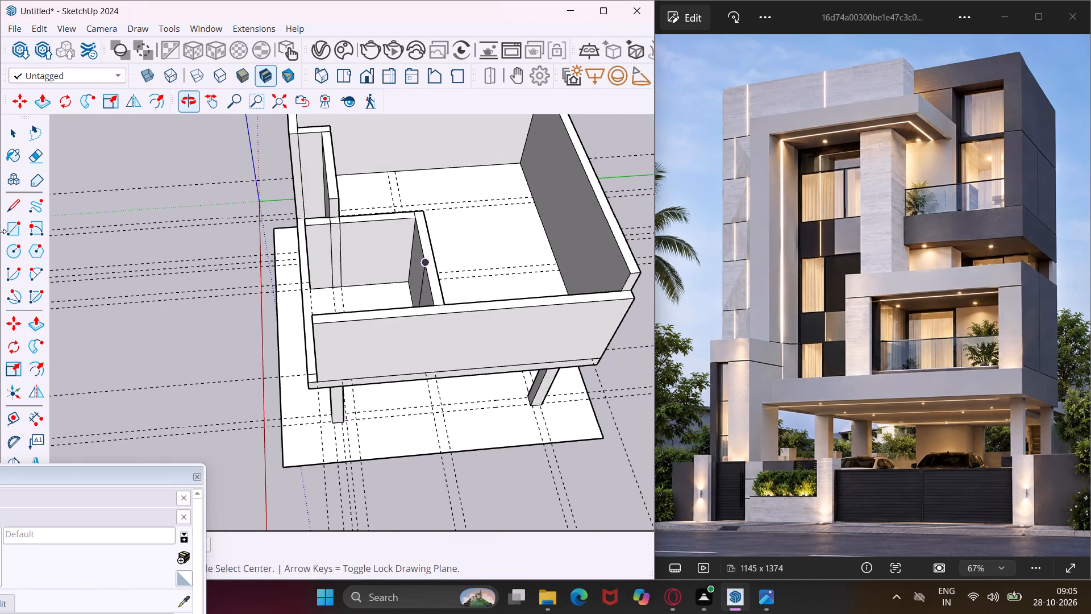
scroll(347, 243, "up", 4)
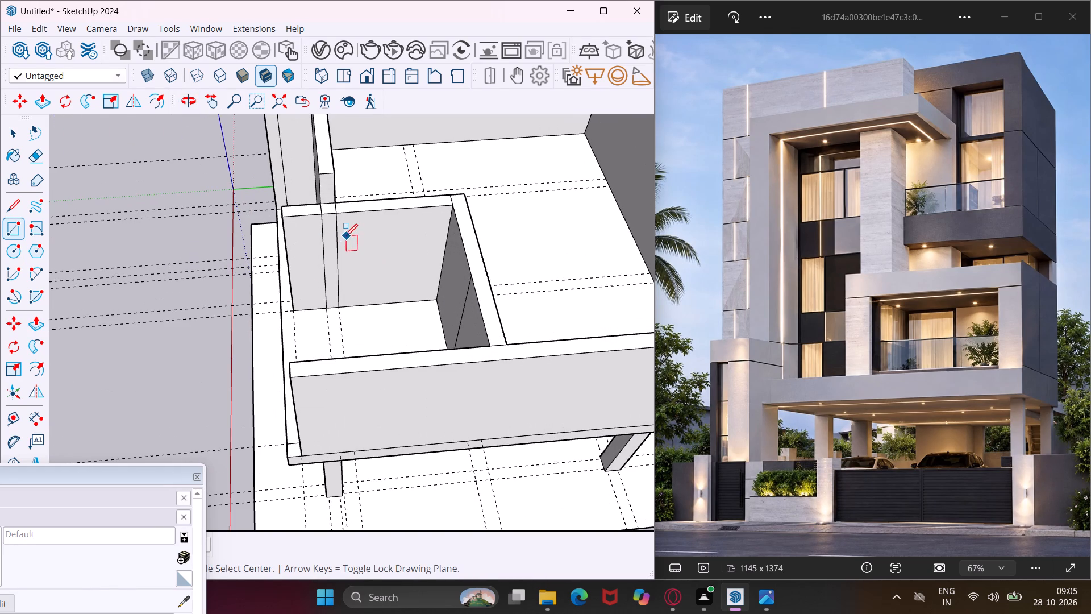
left_click(336, 214)
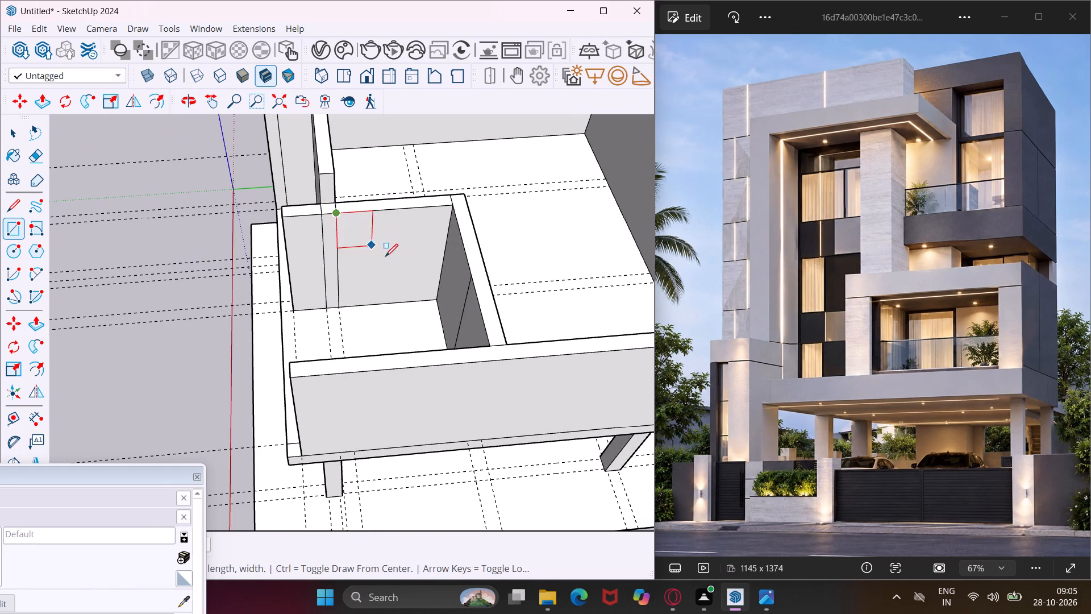
left_click(436, 300)
key("Escape")
key("space")
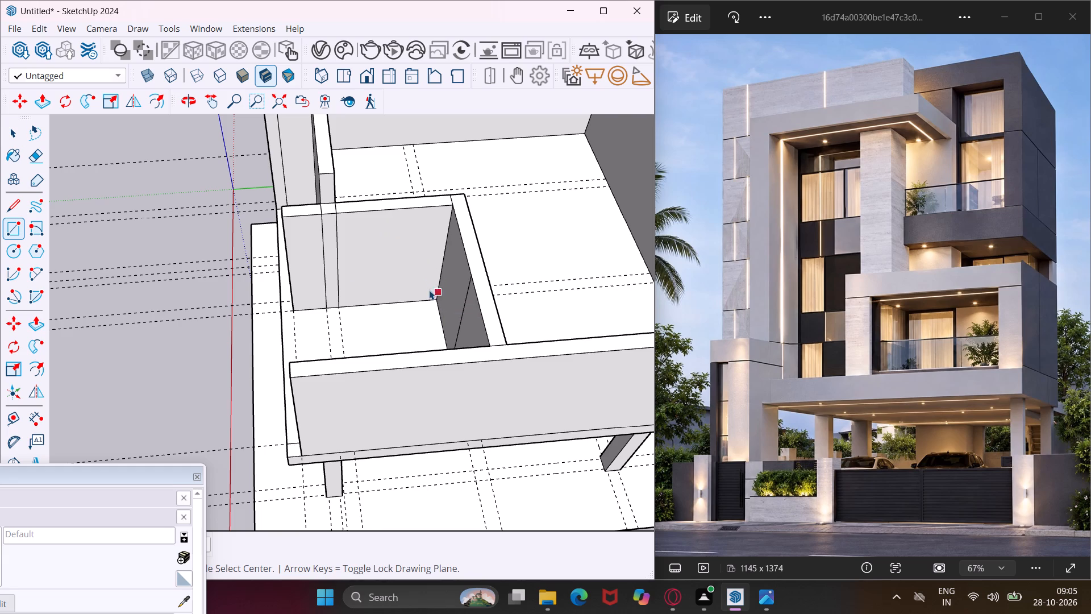
Place a copy of the inner side wall's rectangular face in the empty space outside the building.
left_click(405, 260)
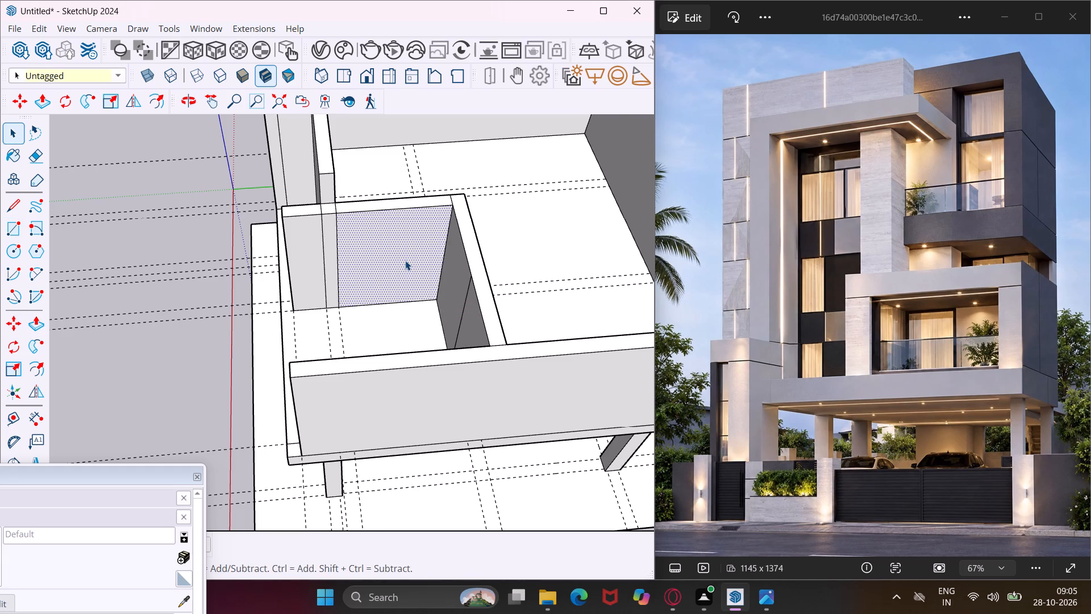
key("p")
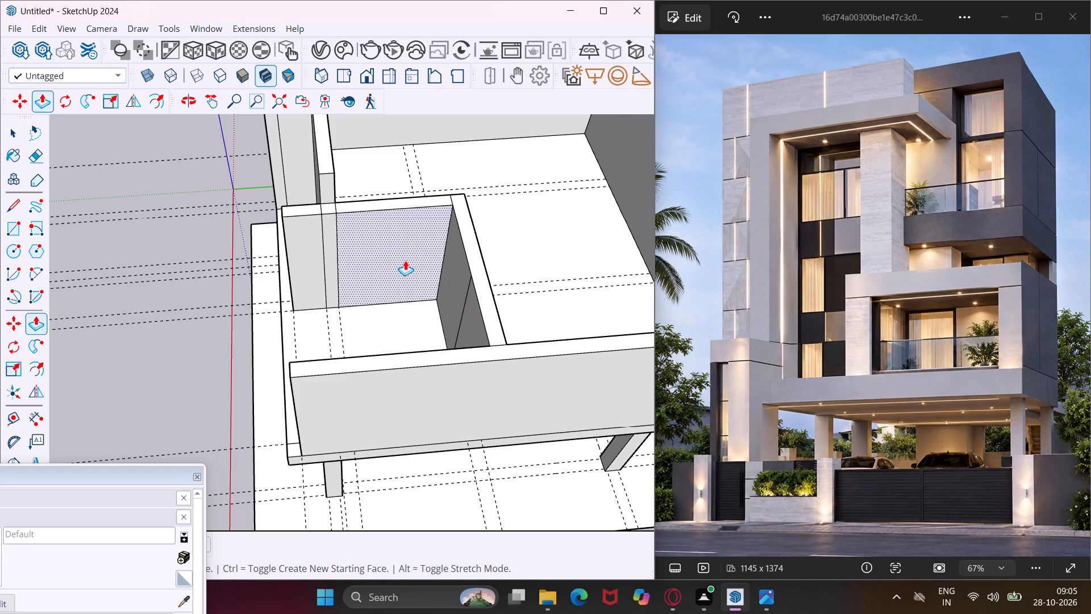
key("Escape")
key("space")
left_click(405, 260)
key("m")
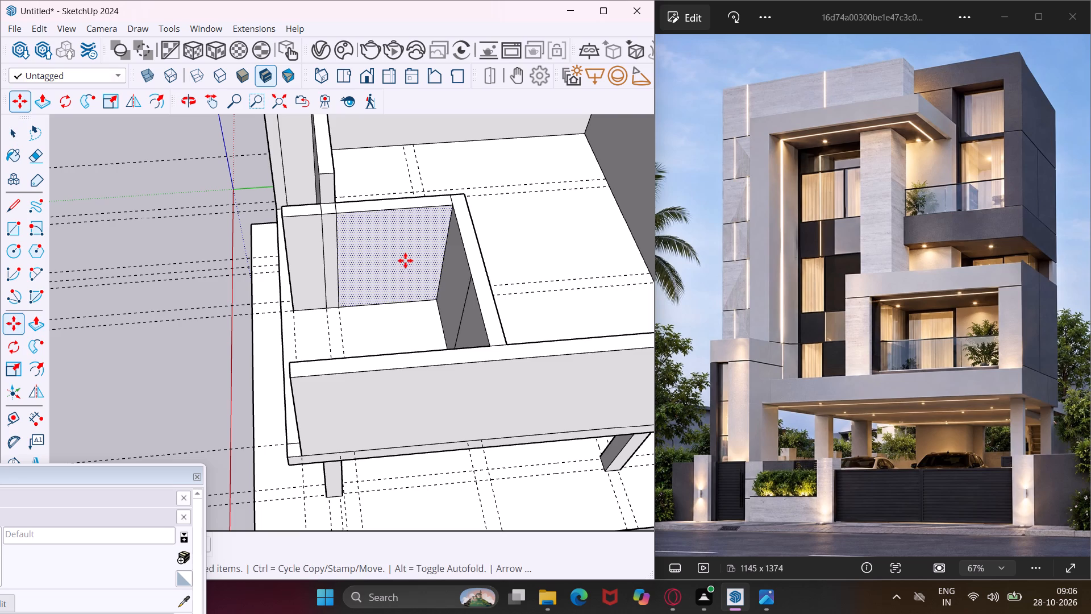
left_click(405, 260)
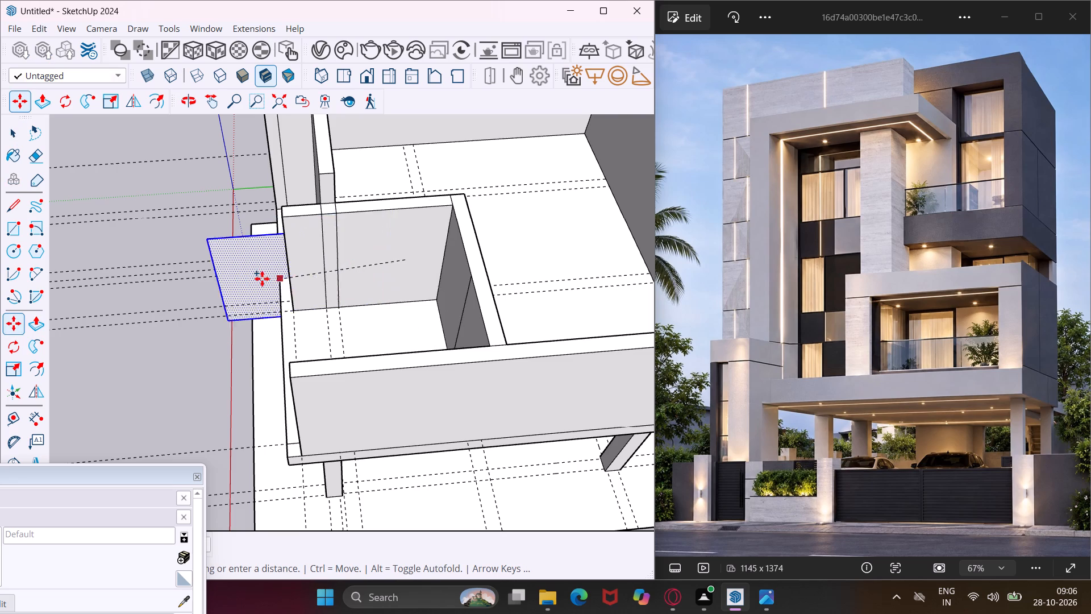
scroll(233, 267, "down", 4)
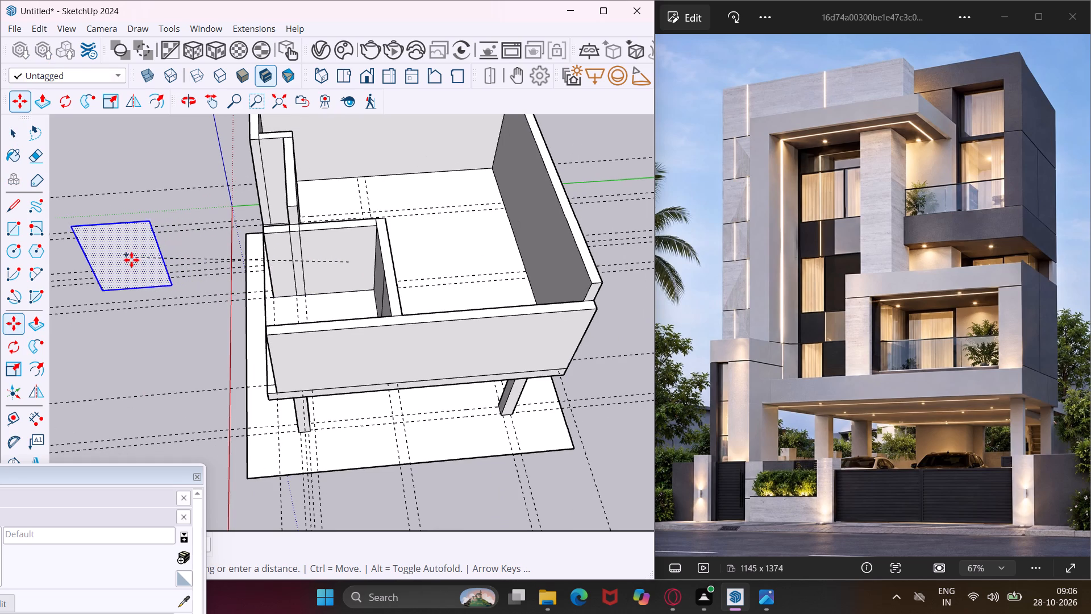
scroll(127, 262, "down", 8)
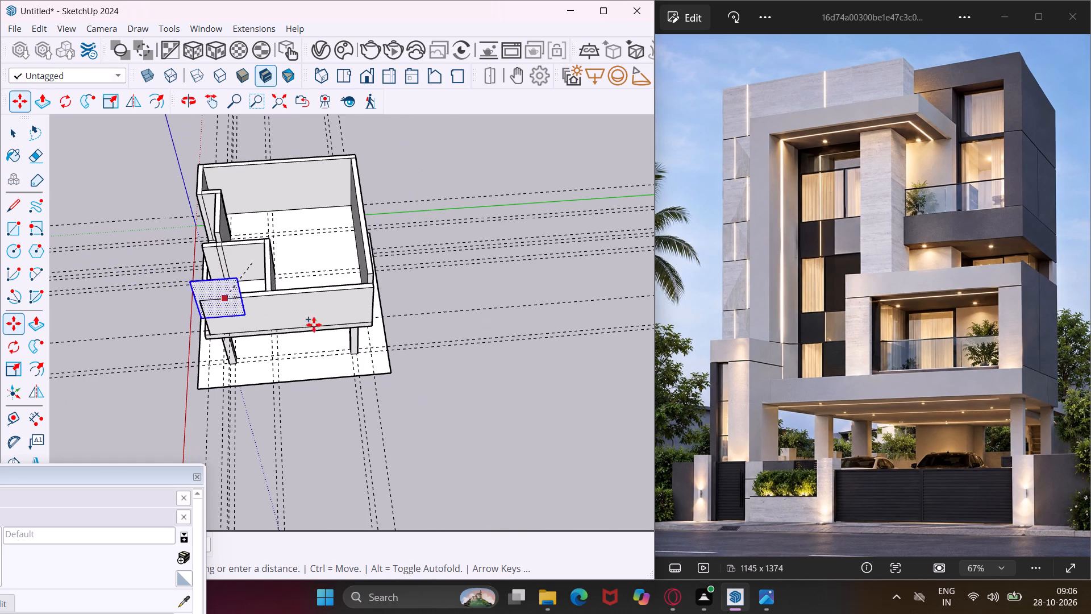
left_click(447, 399)
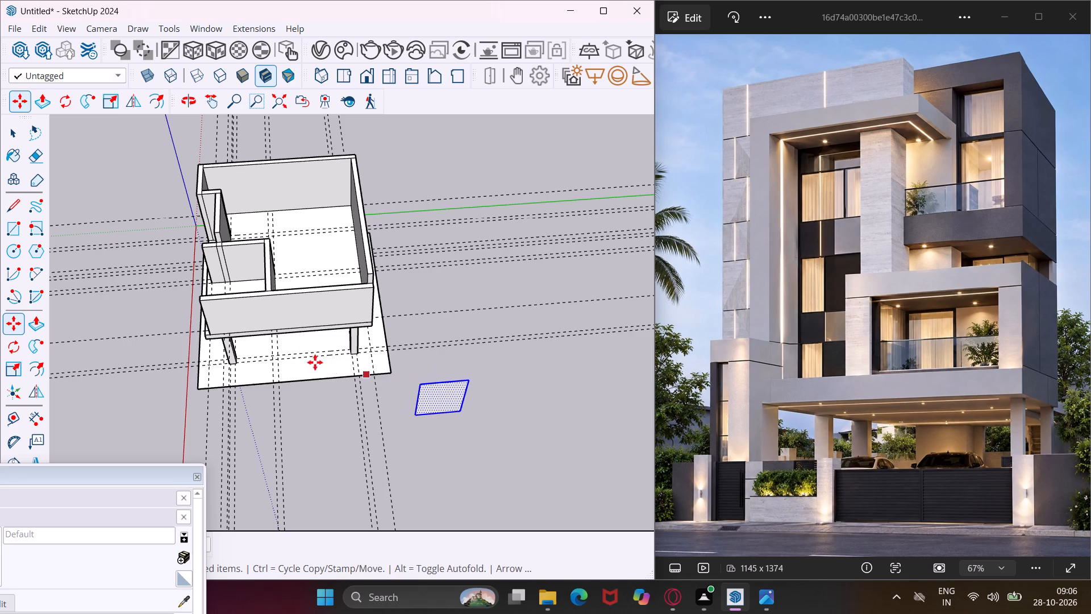
middle_click_drag(281, 350, 580, 319)
key("Escape")
Place a copy of the back wall's marked half face outside the building, near the copied side wall face.
key("space")
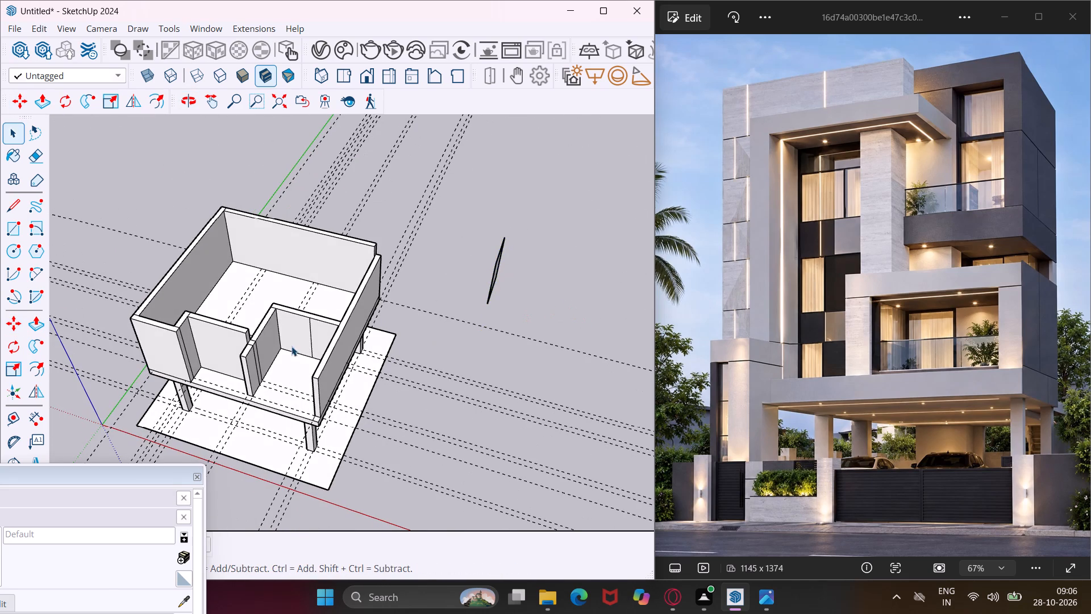
left_click(293, 337)
key("m")
left_click(293, 337)
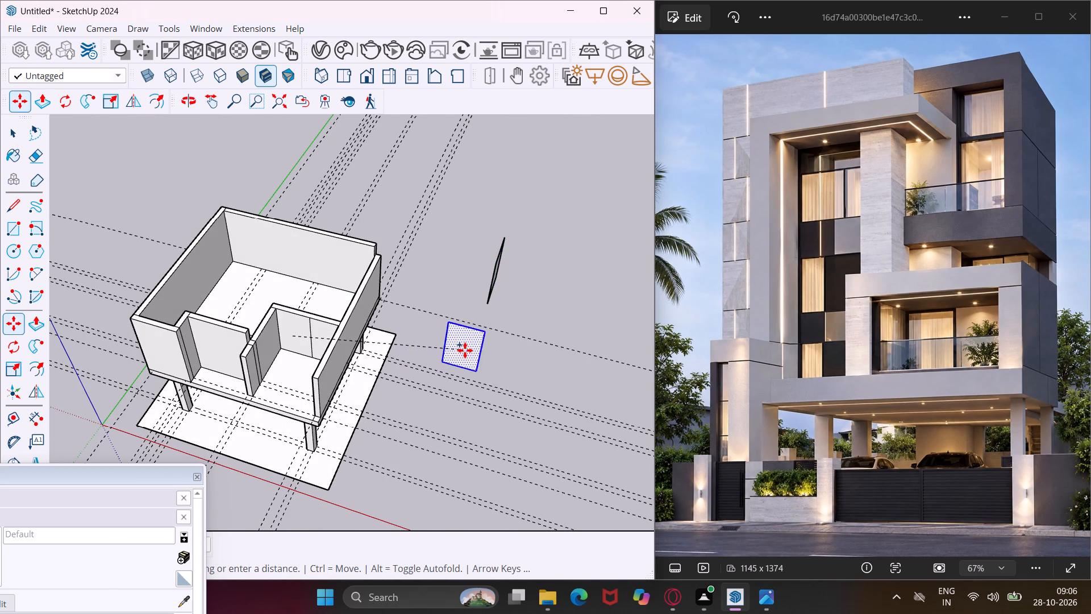
left_click(476, 349)
key("Escape")
key("space")
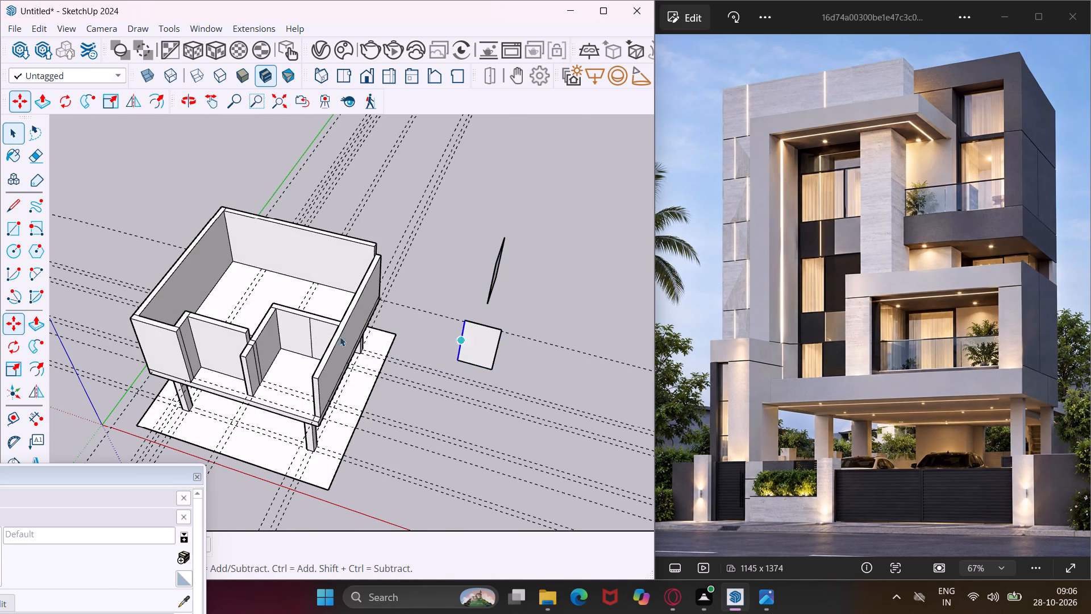
Push the inner side wall's rectangular section back through its full 9" thickness to cut an opening.
scroll(266, 313, "up", 10)
left_click(272, 377)
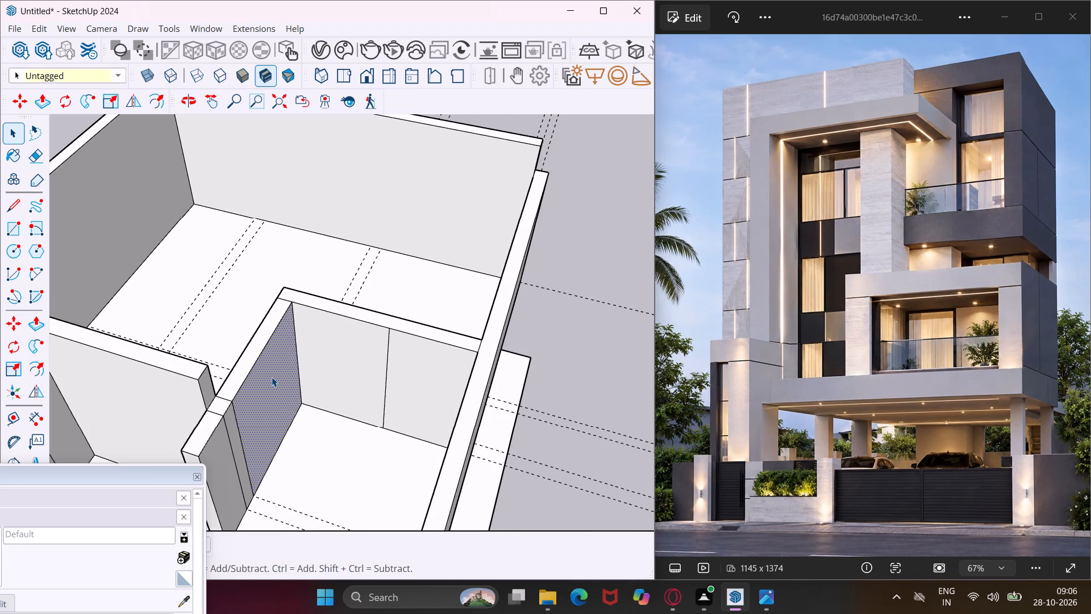
key("p")
left_click(272, 377)
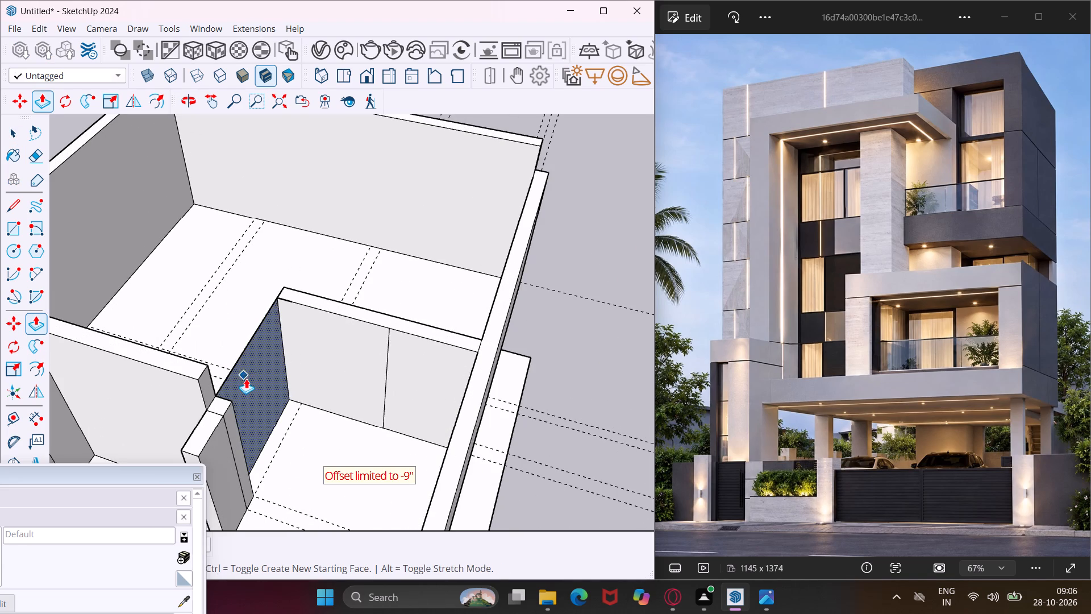
left_click(241, 376)
Push the back wall's marked half through its full 9" thickness to extend the opening around the corner.
left_click(327, 359)
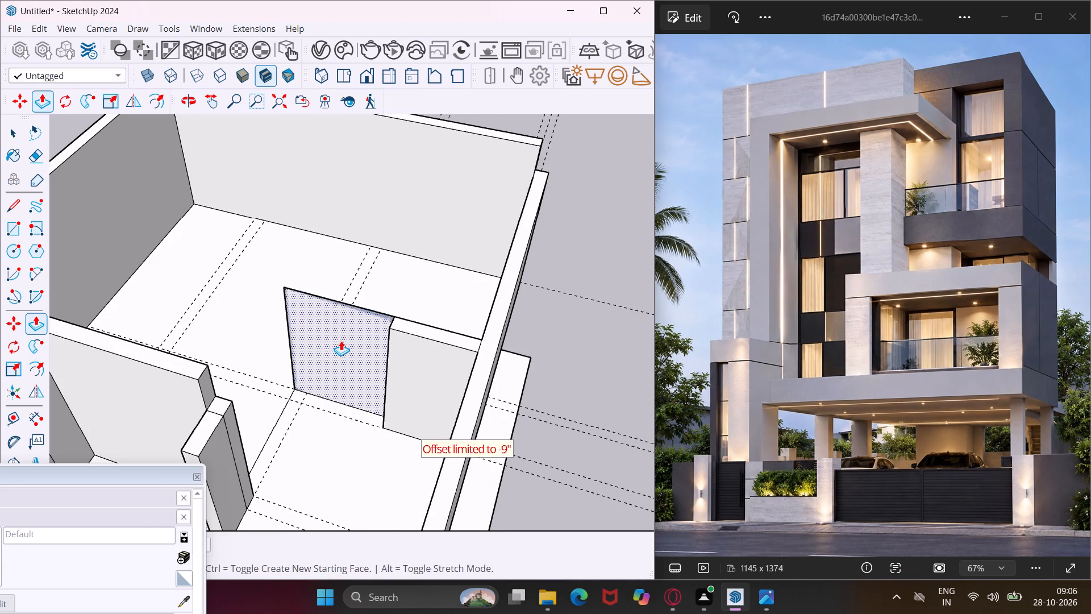
left_click(348, 331)
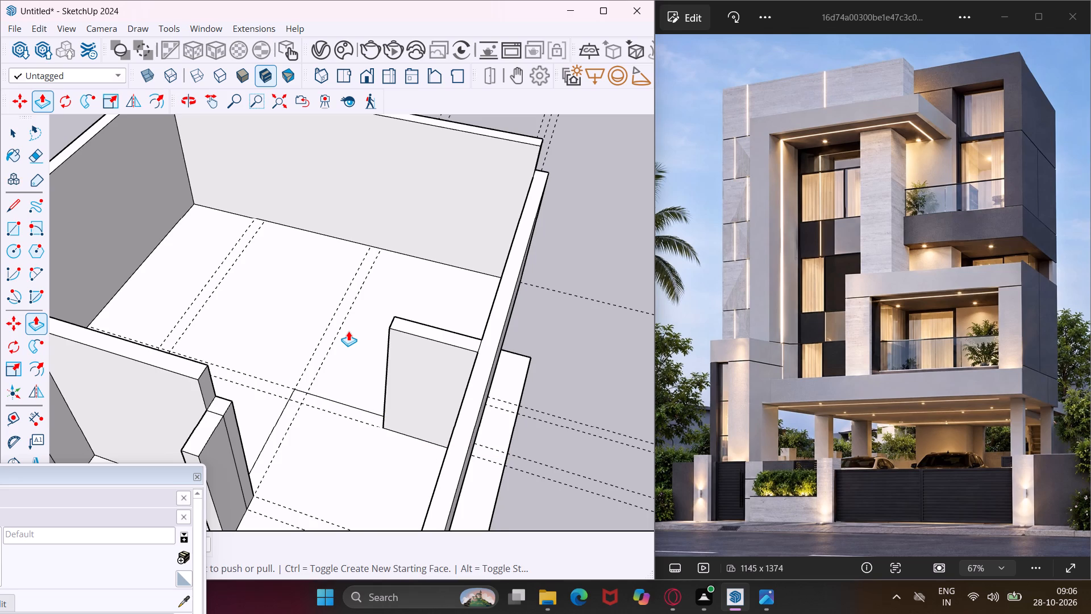
key("Escape")
key("space")
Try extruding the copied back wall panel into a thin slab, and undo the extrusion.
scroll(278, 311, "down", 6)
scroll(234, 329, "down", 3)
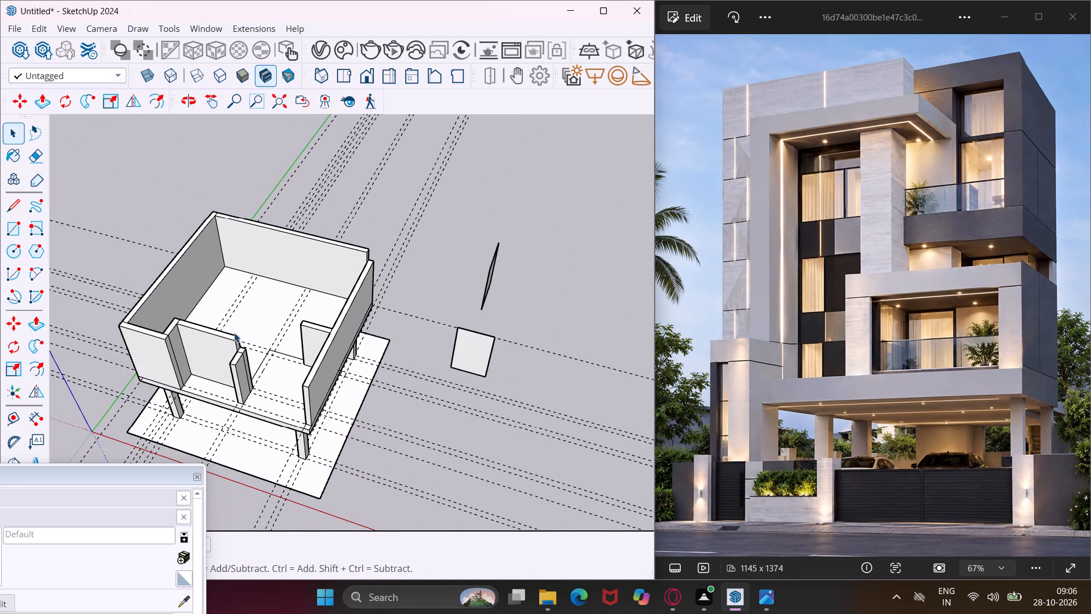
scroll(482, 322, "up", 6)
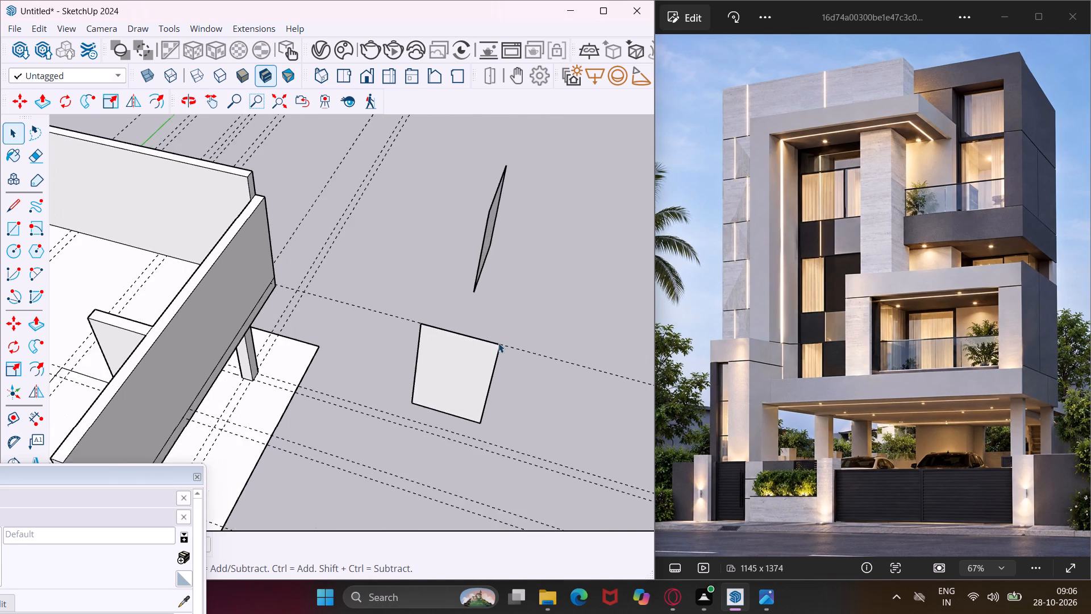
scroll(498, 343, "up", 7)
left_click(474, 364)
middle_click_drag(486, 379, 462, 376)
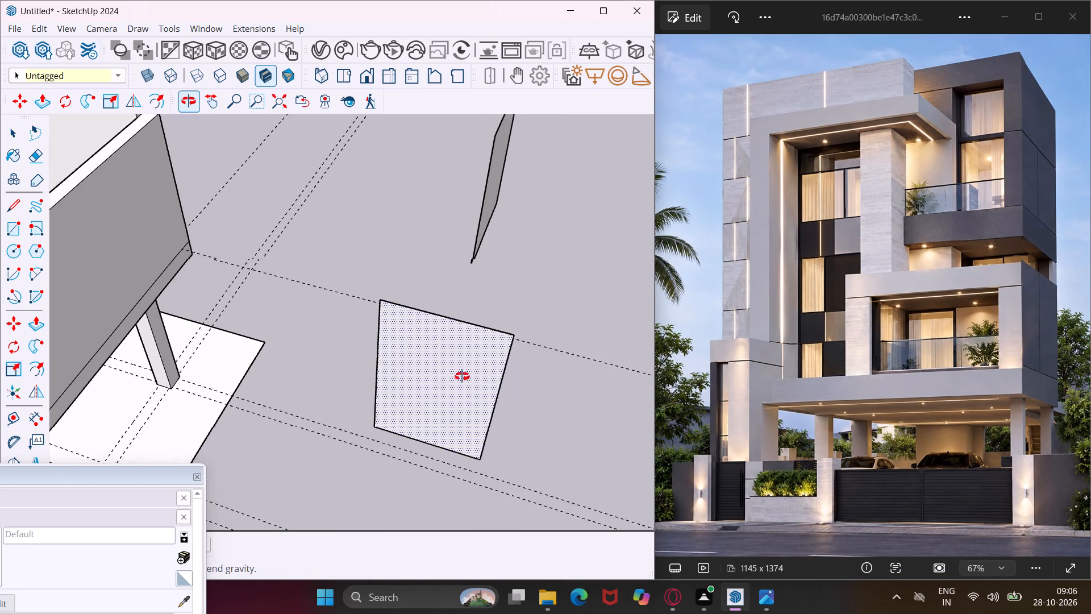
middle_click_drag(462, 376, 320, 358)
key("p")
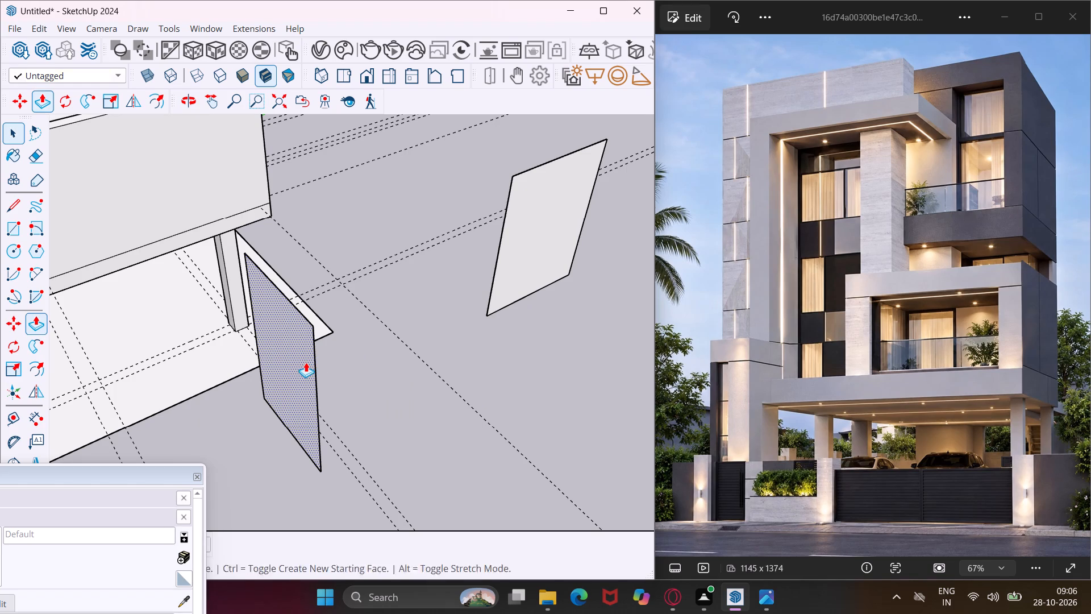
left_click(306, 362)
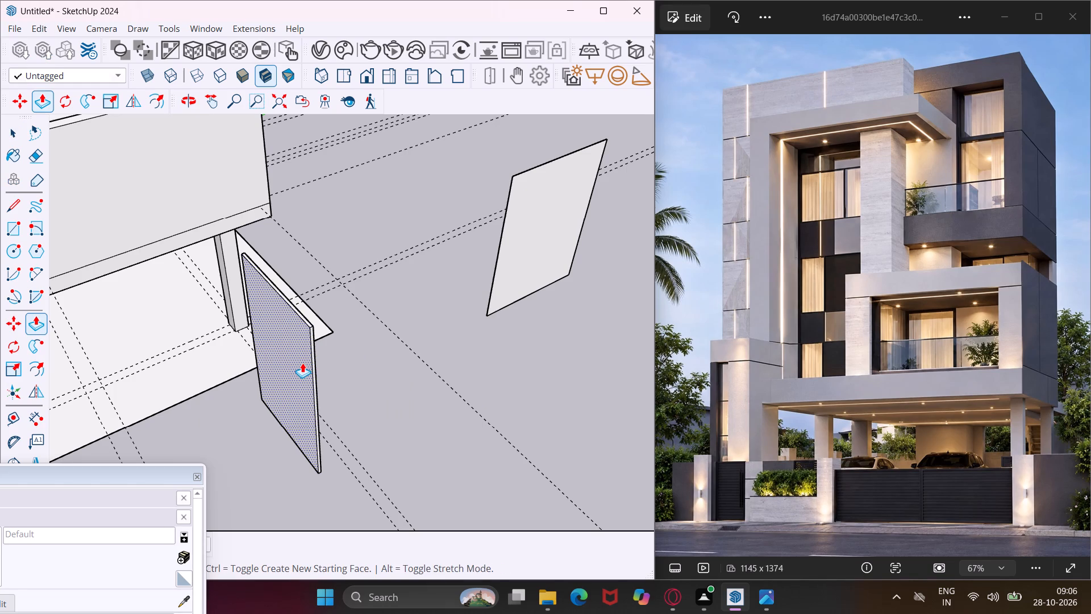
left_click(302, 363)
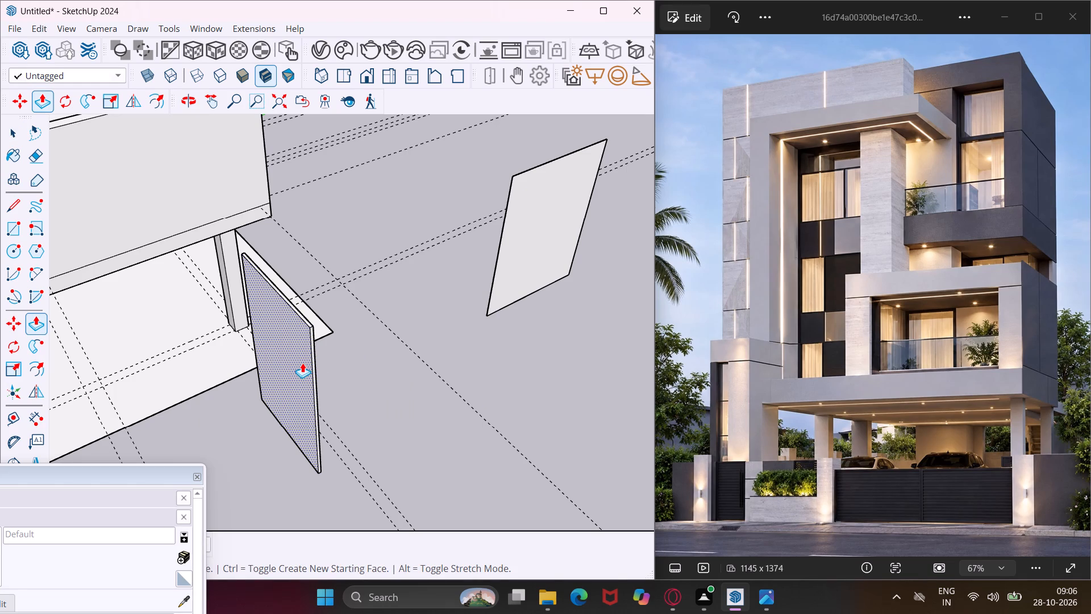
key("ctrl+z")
Extrude the copied back wall panel again with a thinner, sheet-like thickness.
scroll(302, 363, "up", 4)
left_click(306, 367)
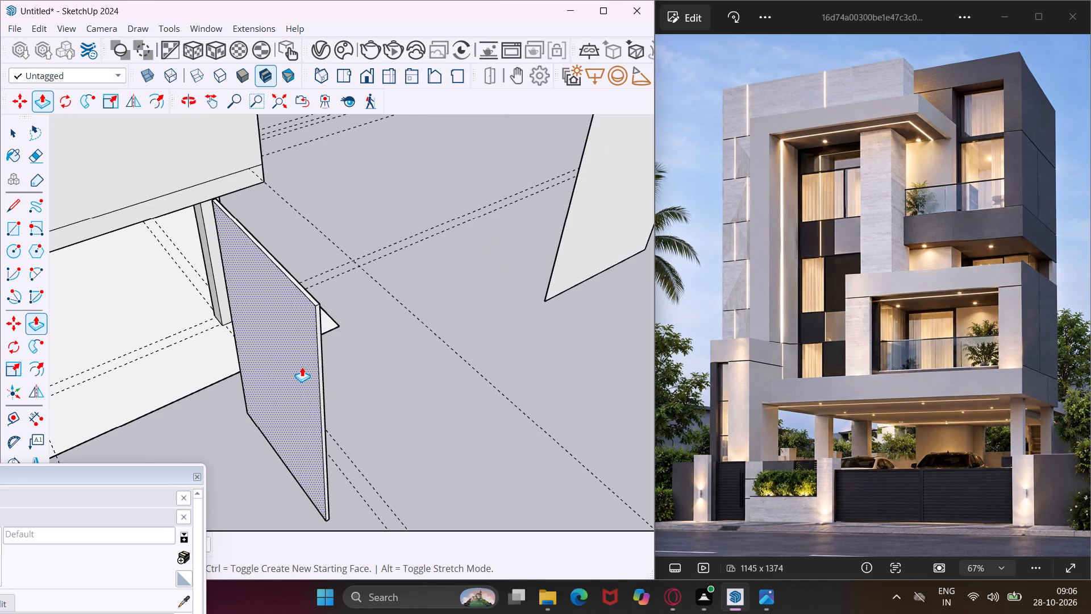
left_click(303, 367)
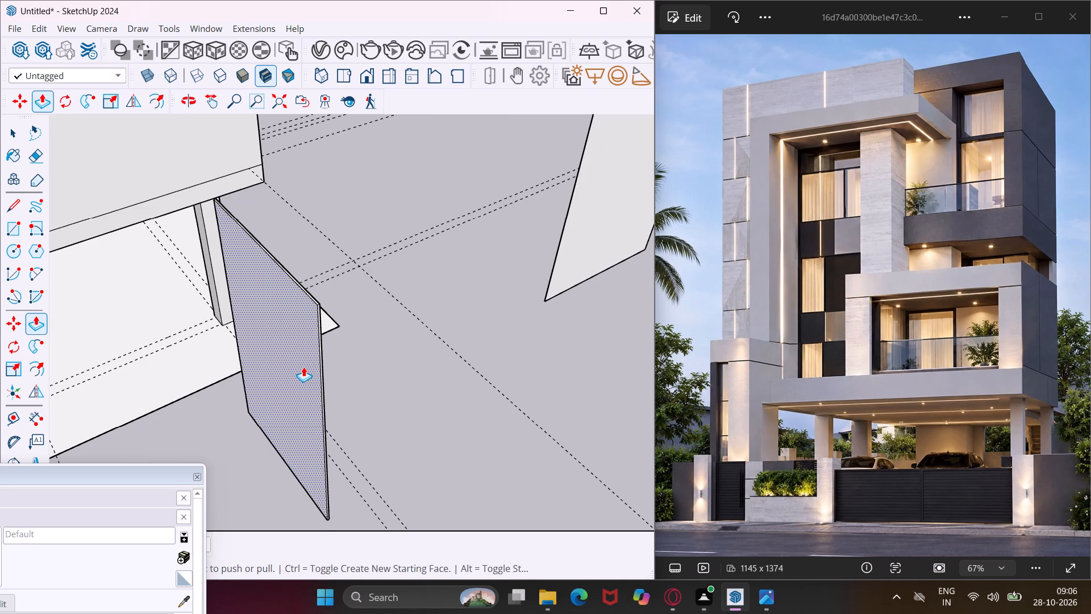
key("Escape")
Extrude the copied side wall panel to a similarly thin, sheet-like thickness.
scroll(283, 356, "down", 5)
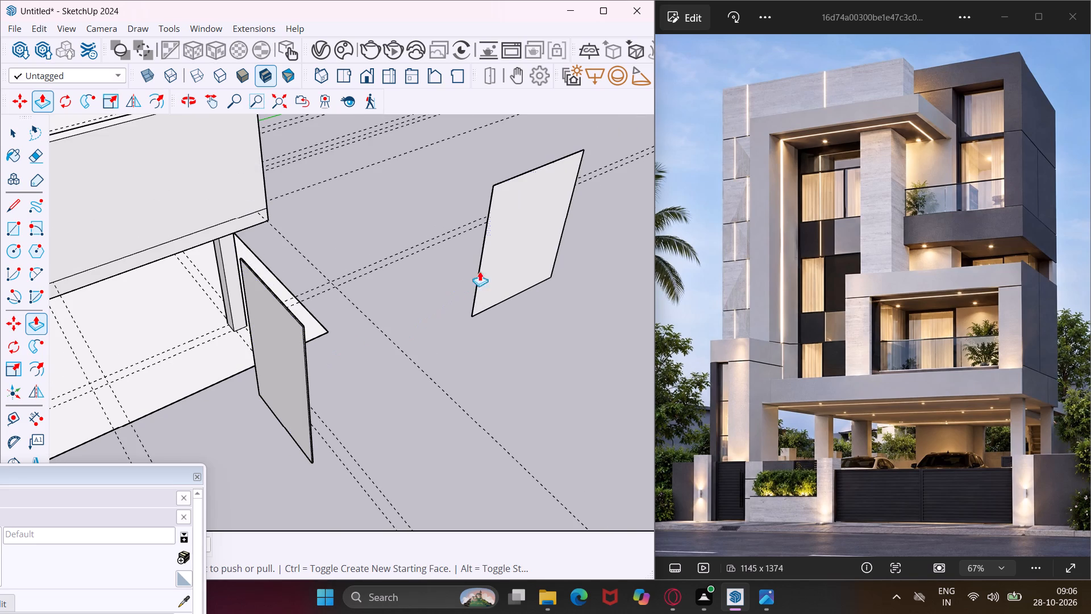
scroll(497, 260, "up", 8)
left_click(497, 259)
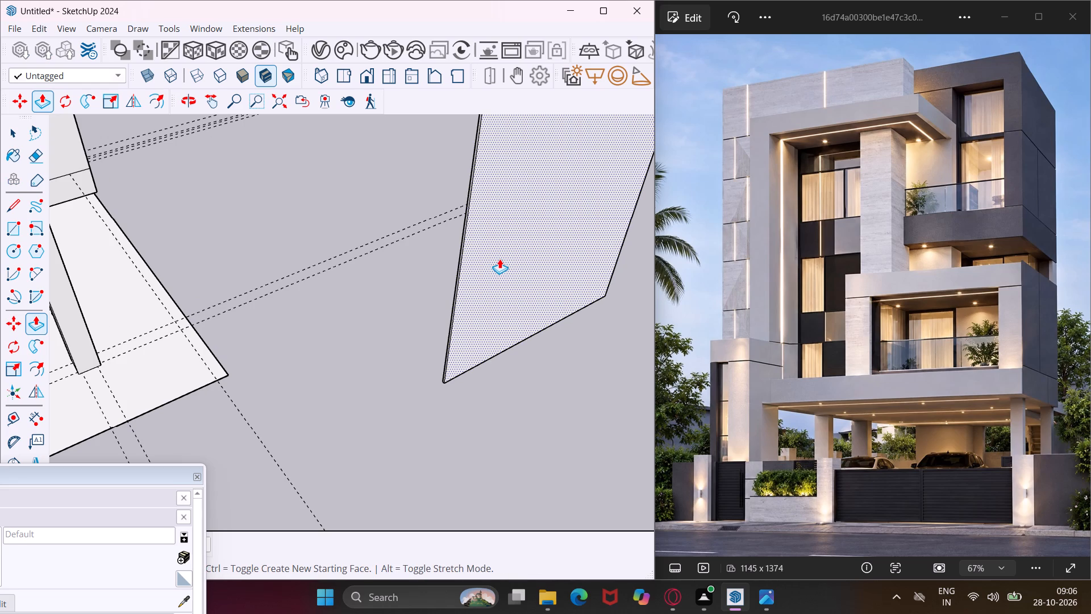
left_click(499, 259)
scroll(460, 320, "down", 7)
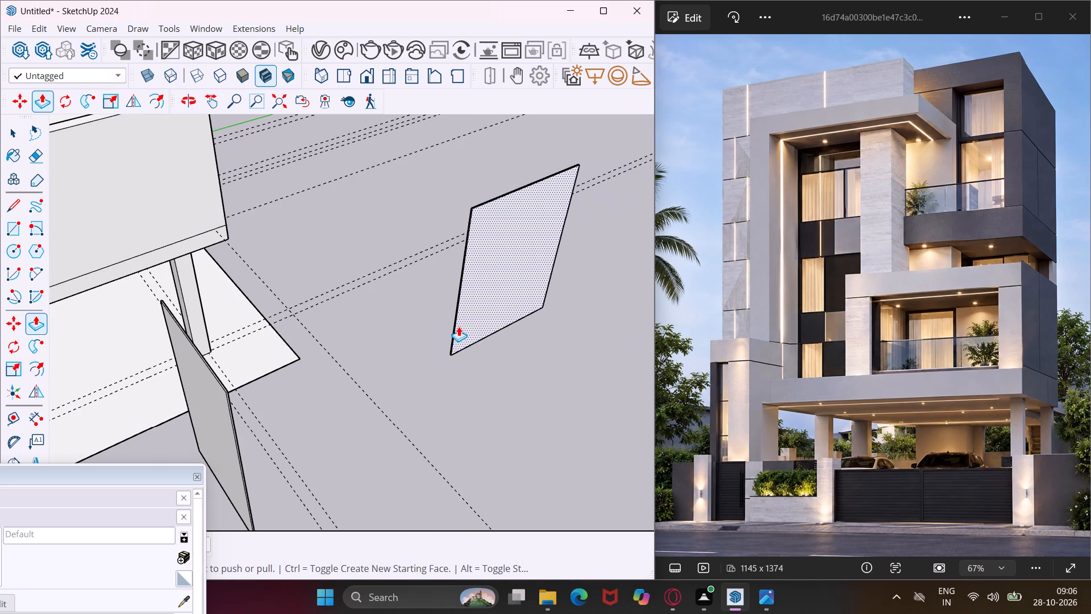
key("Escape")
key("space")
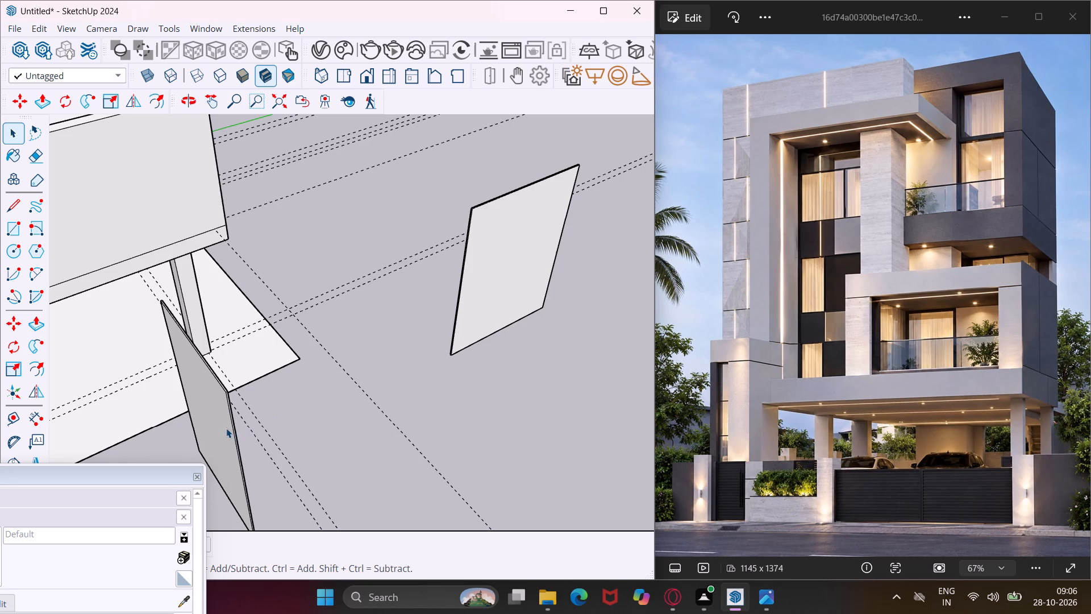
Offset the outline of the thin panel parallel to the front wall slightly inward, marking a narrow border on its face.
middle_click_drag(270, 417, 473, 359)
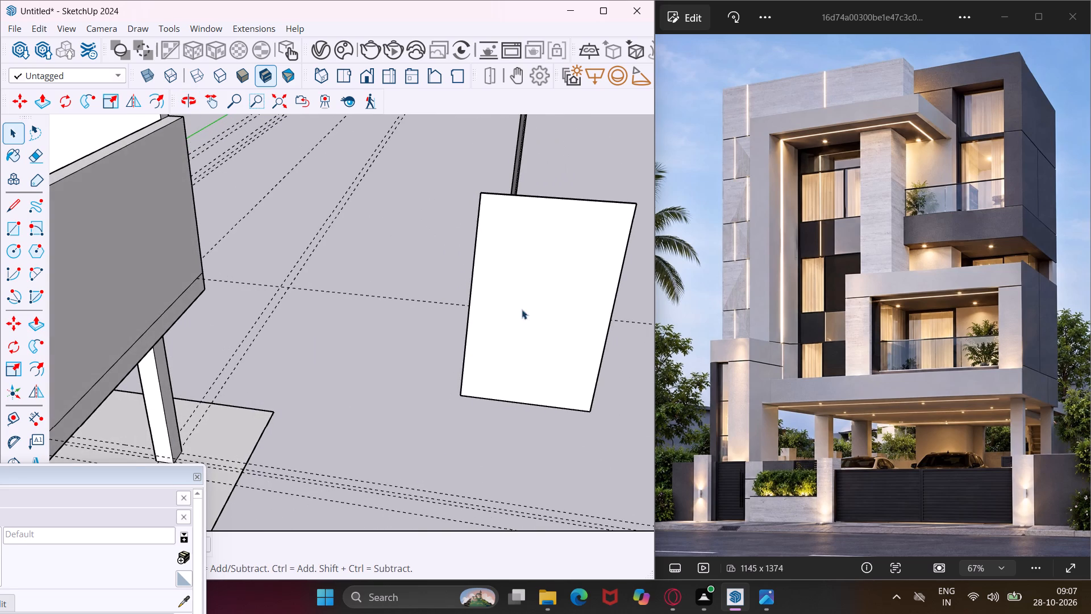
scroll(532, 307, "up", 3)
left_click(554, 325)
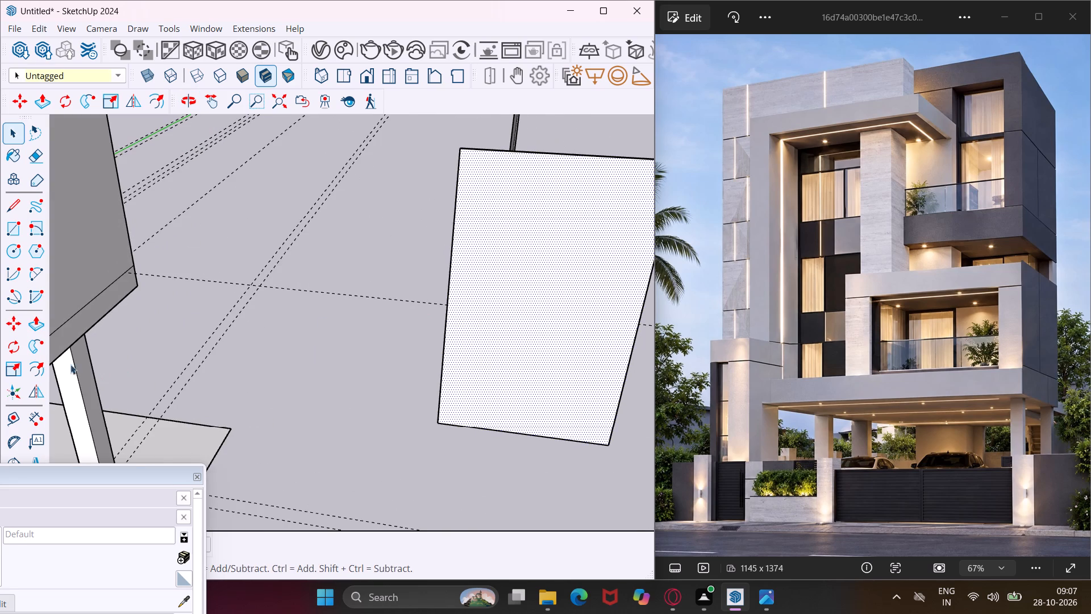
left_click(30, 366)
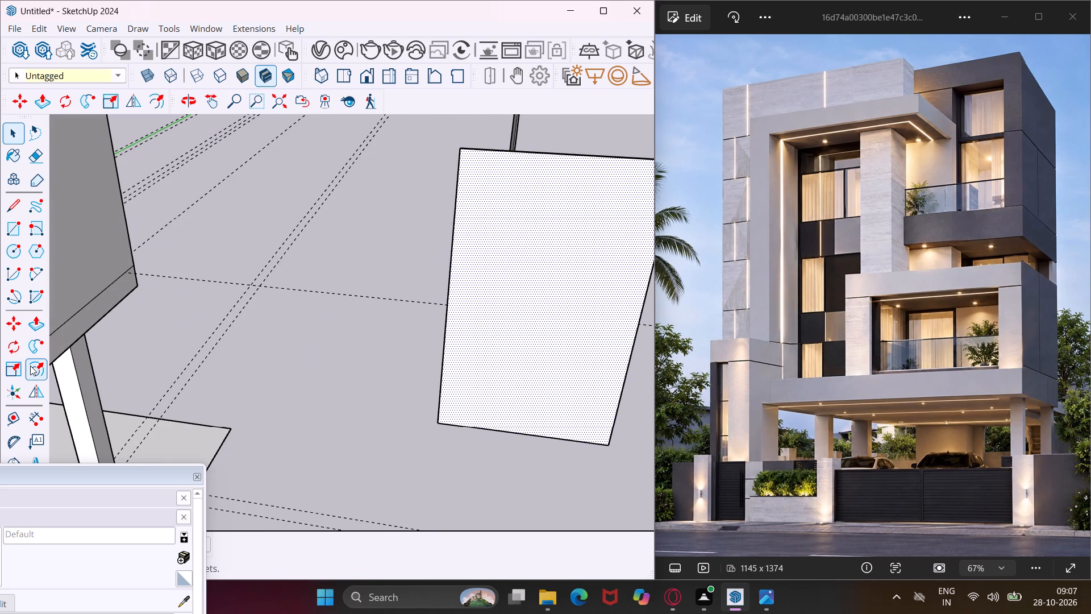
scroll(406, 247, "up", 3)
left_click(478, 271)
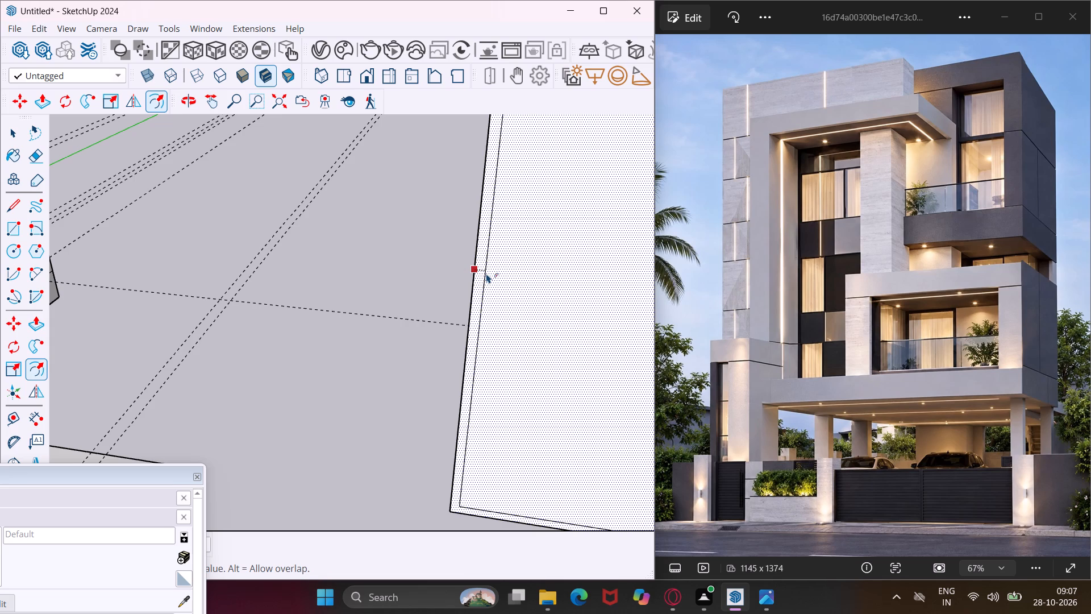
left_click(488, 273)
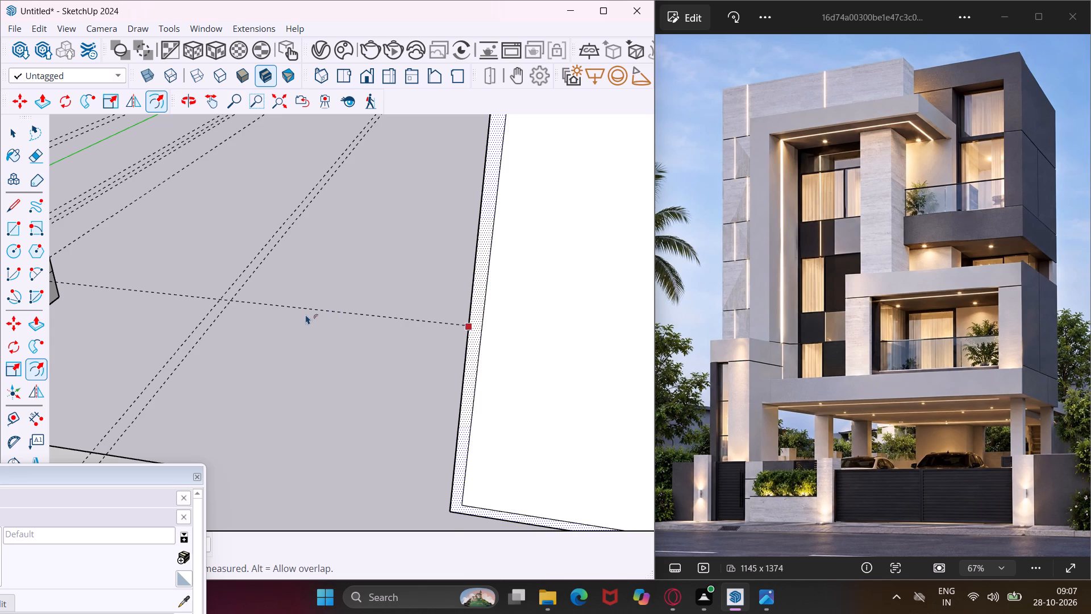
scroll(305, 314, "down", 6)
key("Escape")
key("space")
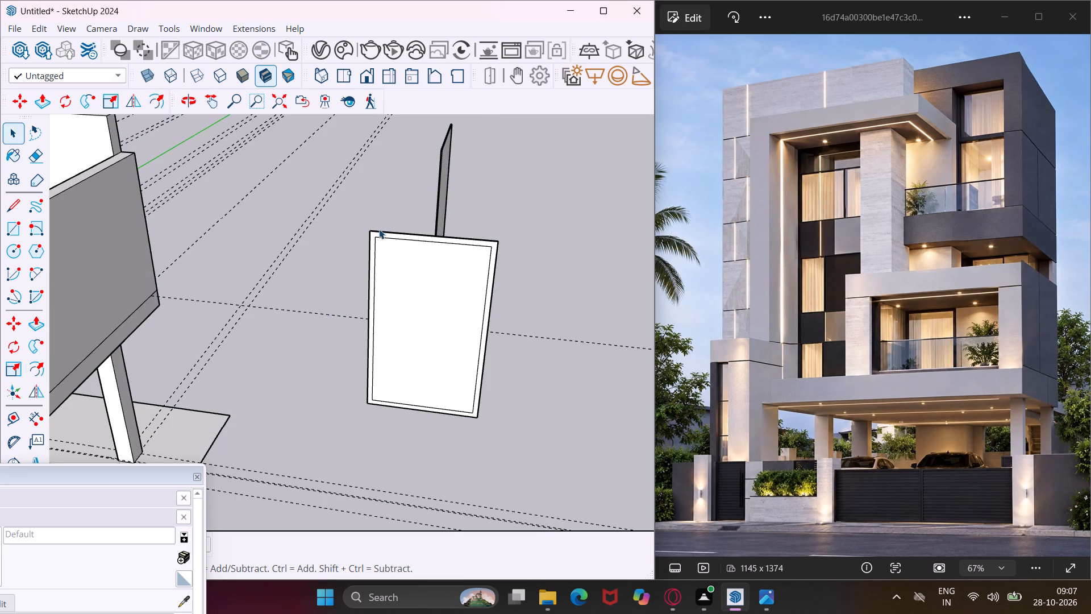
Extrude the narrow border on that panel slightly outward, forming a raised frame around the recessed centre.
scroll(379, 229, "up", 13)
scroll(353, 268, "down", 3)
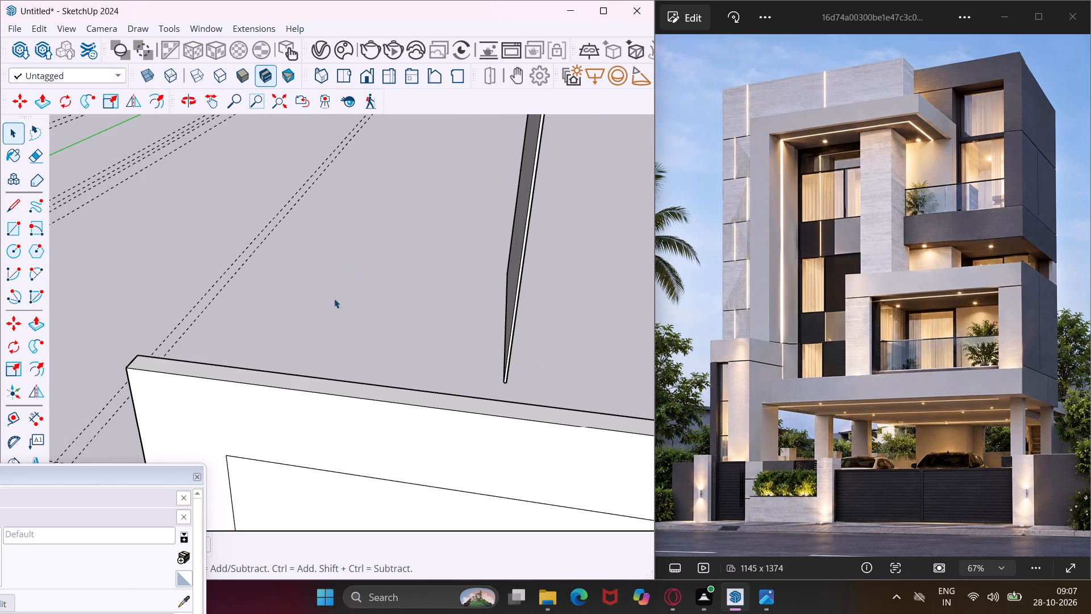
left_click(206, 404)
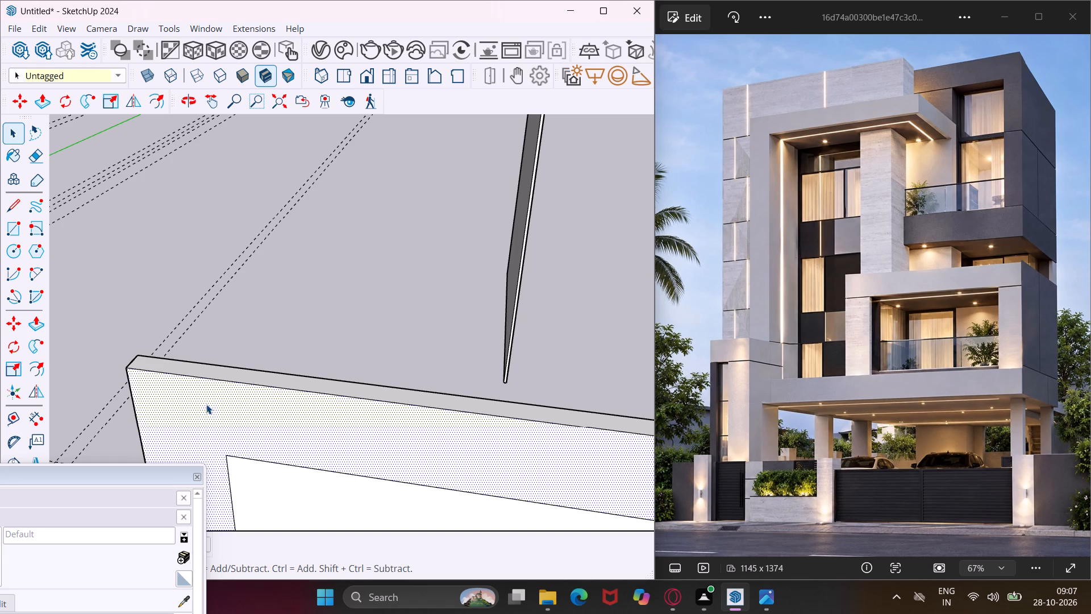
key("p")
left_click(206, 404)
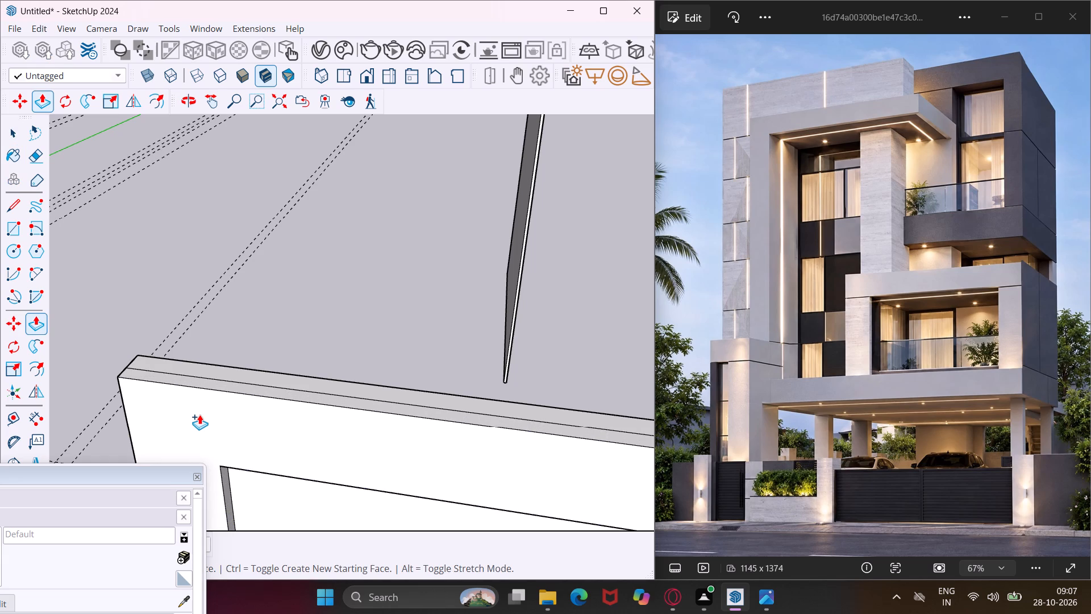
left_click(199, 414)
key("Escape")
key("space")
scroll(203, 333, "down", 7)
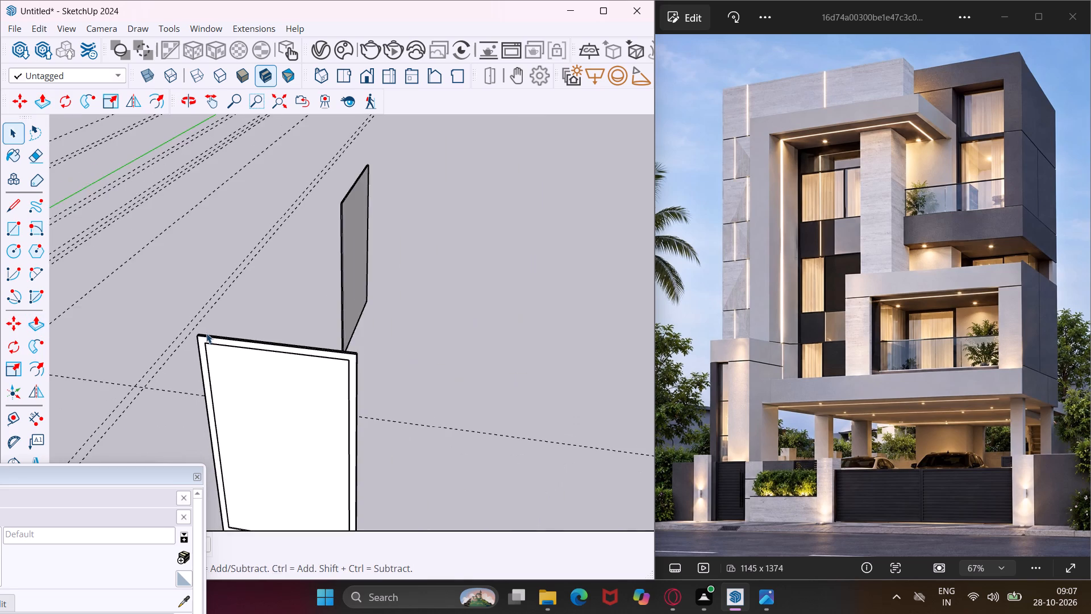
scroll(207, 333, "down", 3)
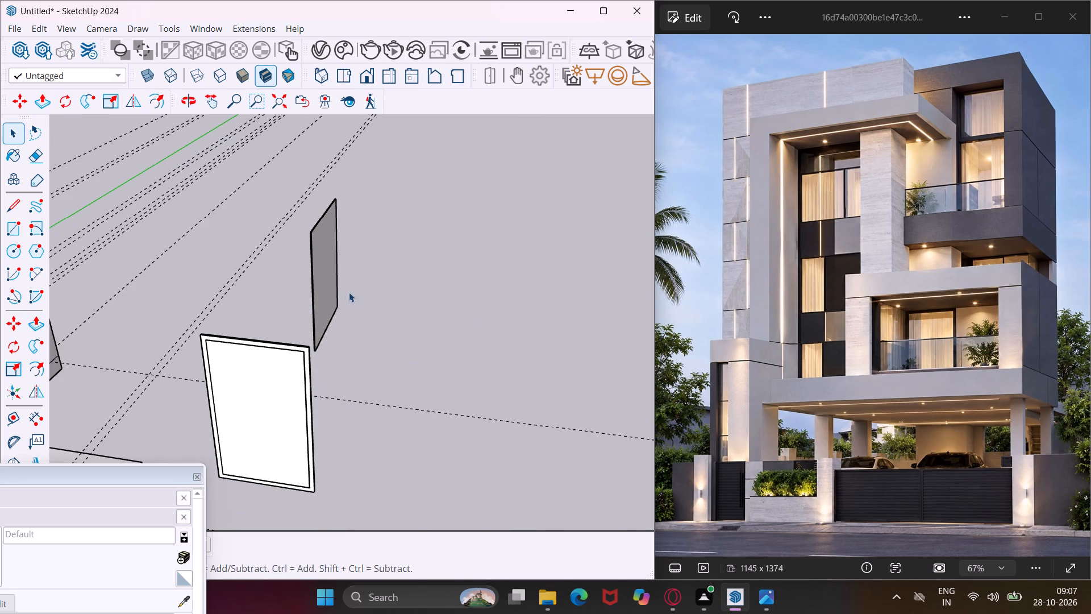
Offset the outline of the second thin panel, parallel to the side walls, slightly inward for a matching narrow border.
middle_click_drag(347, 252, 158, 297)
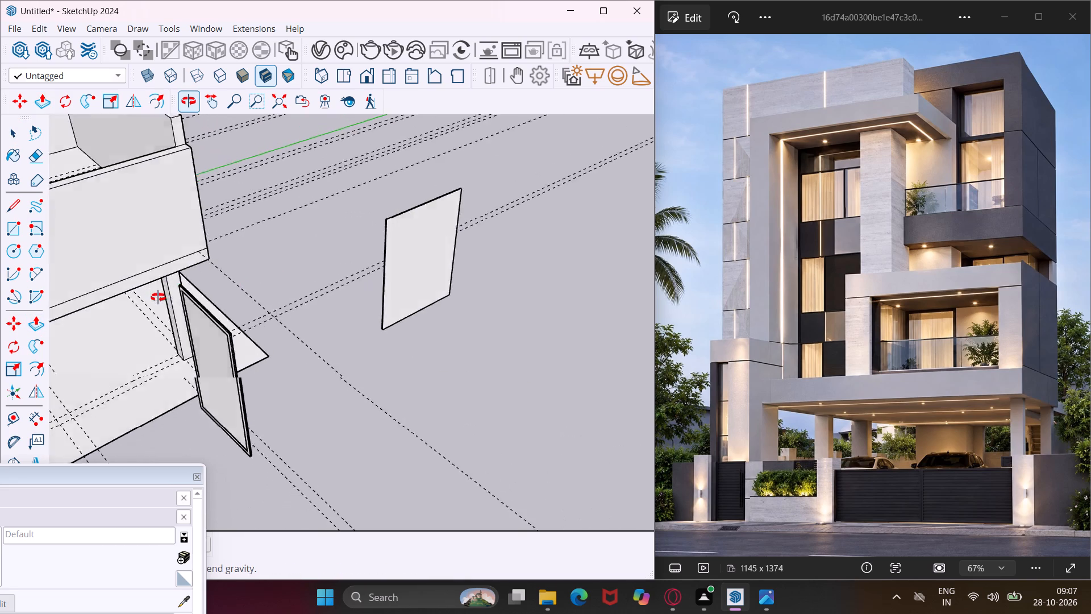
middle_click_drag(158, 297, 94, 312)
scroll(472, 258, "up", 10)
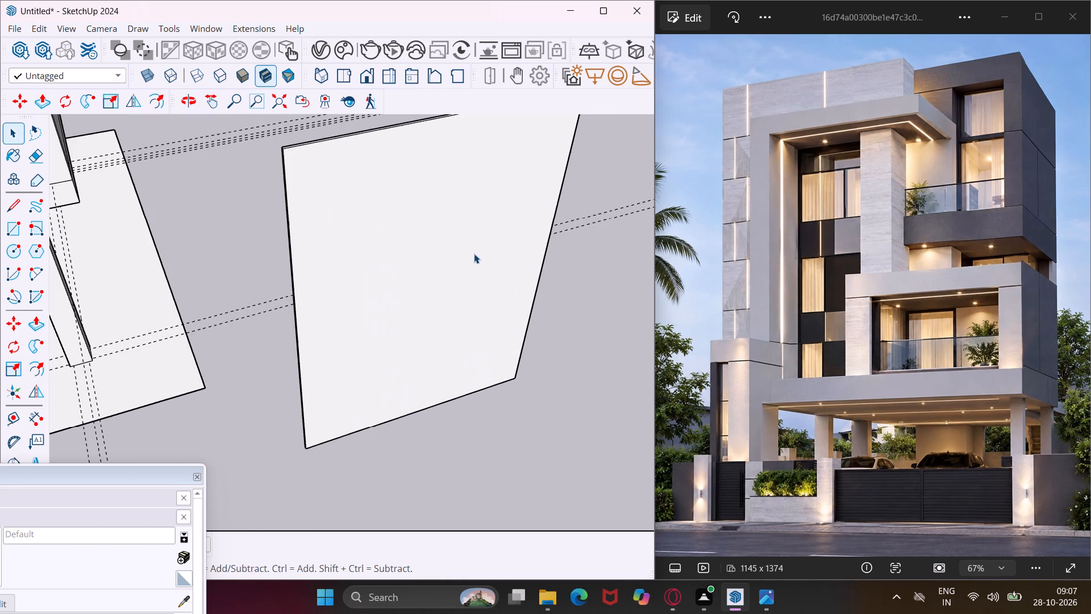
middle_click_drag(485, 256, 322, 246)
scroll(322, 246, "down", 2)
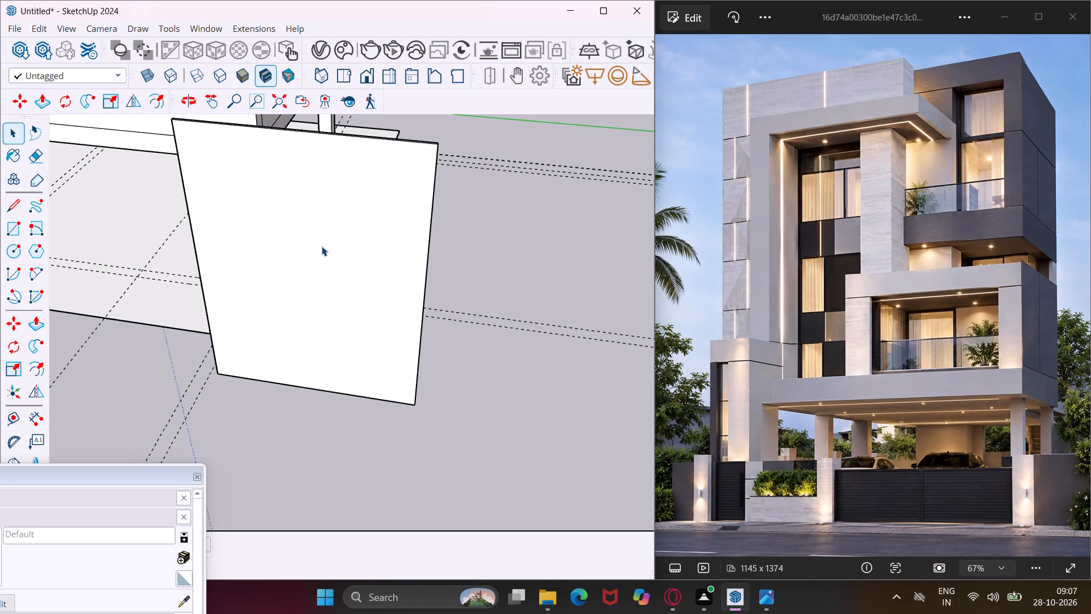
scroll(322, 246, "down", 2)
middle_click_drag(324, 248, 445, 252)
scroll(415, 217, "up", 5)
middle_click_drag(412, 217, 545, 260)
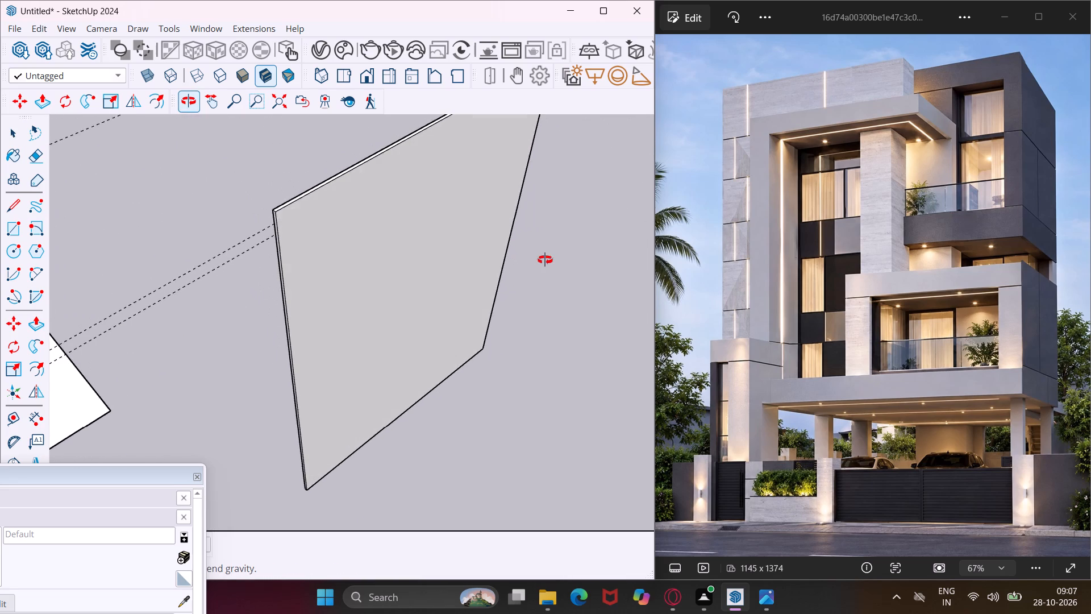
middle_click_drag(545, 260, 548, 260)
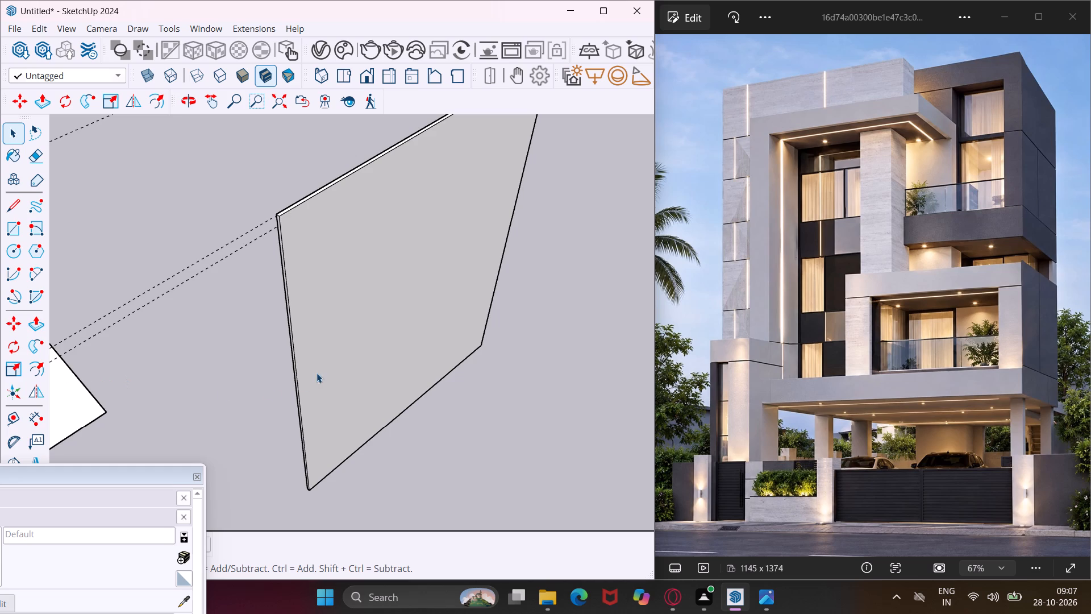
left_click(322, 366)
left_click(34, 367)
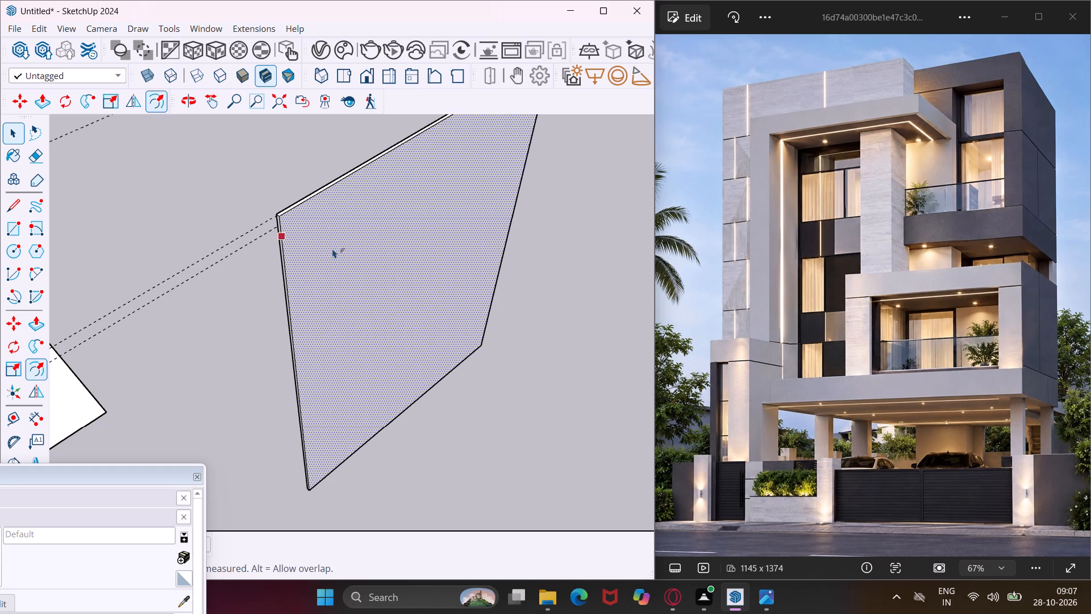
scroll(361, 255, "up", 7)
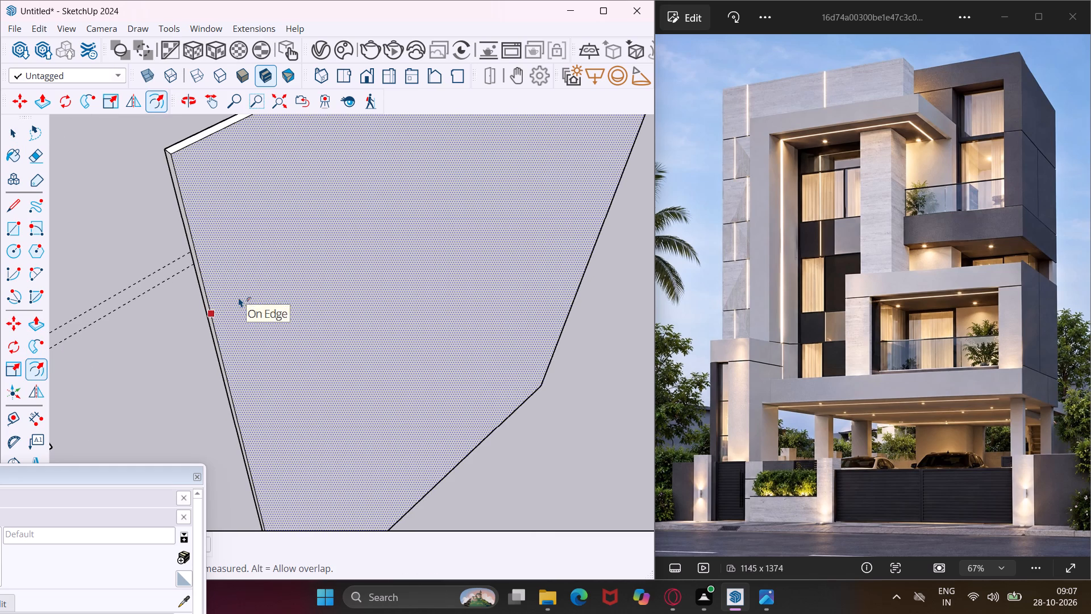
left_click(239, 297)
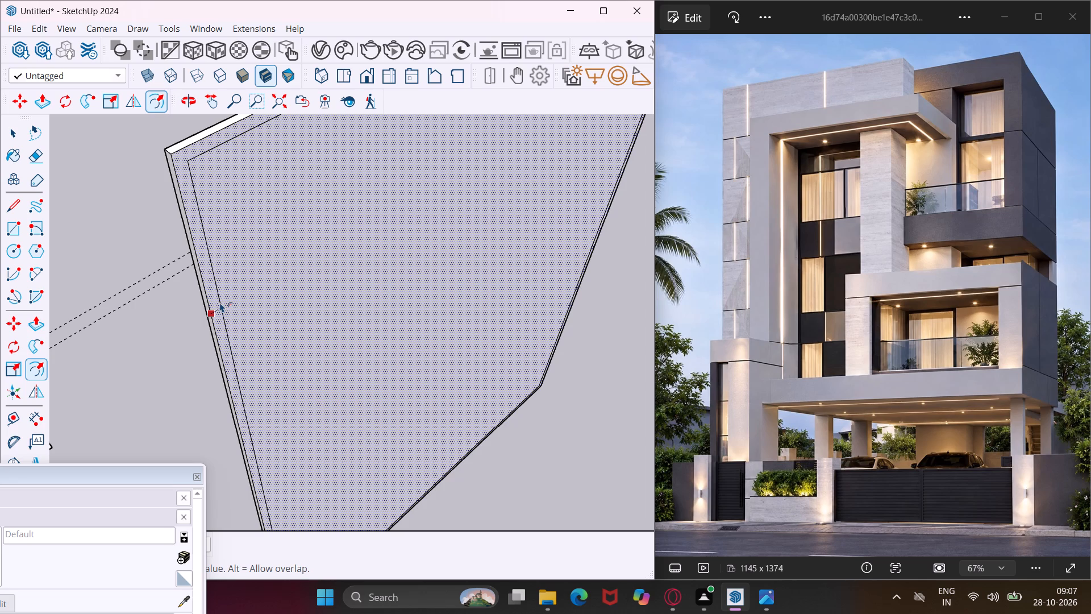
left_click(218, 304)
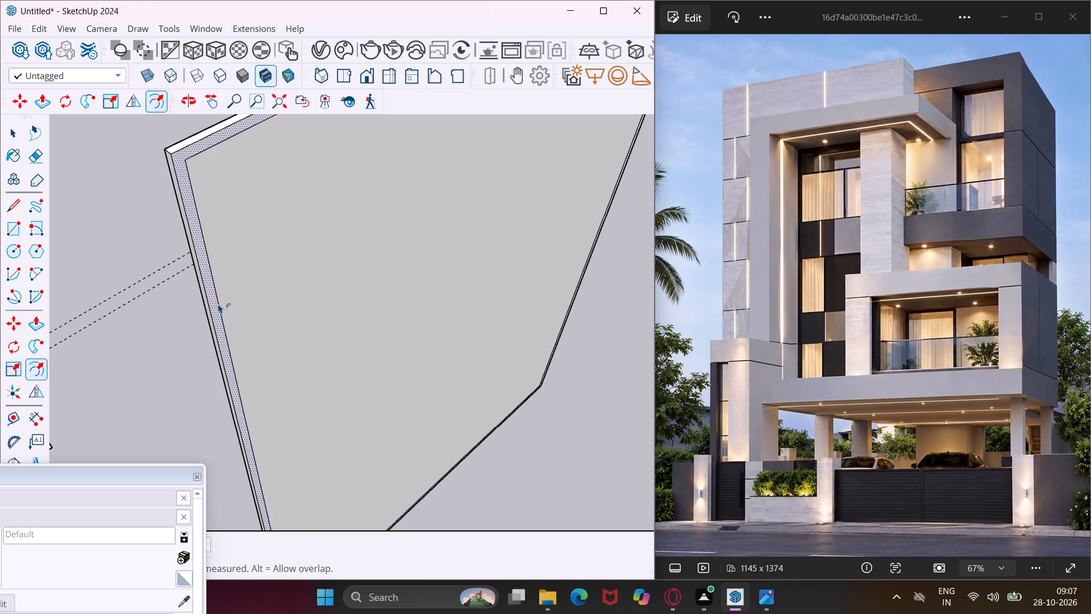
key("Escape")
key("space")
scroll(237, 298, "down", 4)
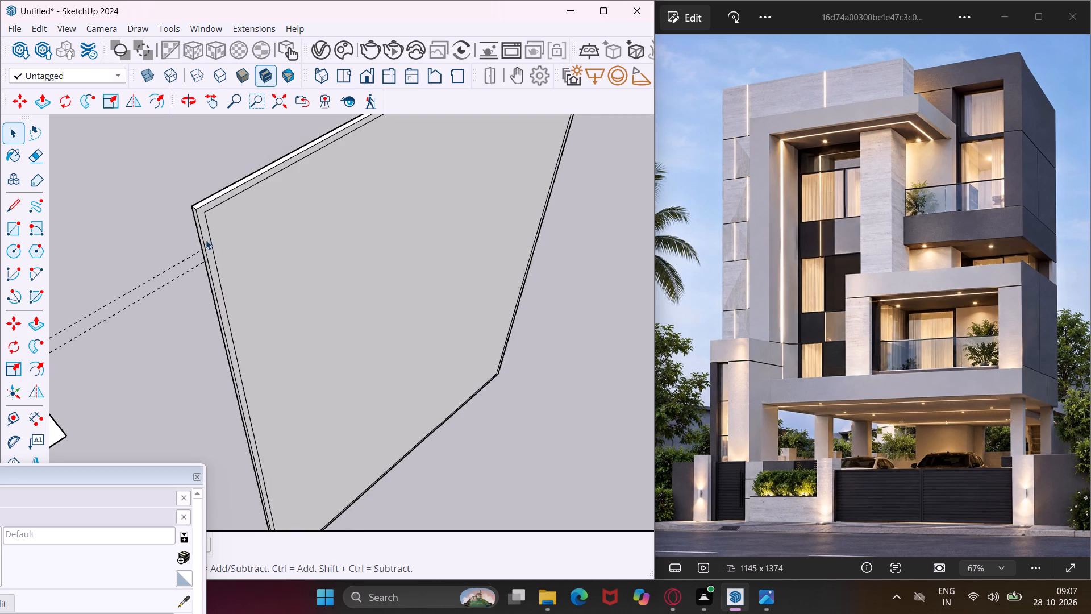
Extrude the second panel's border slightly outward, forming a raised frame around its centre.
scroll(202, 221, "up", 16)
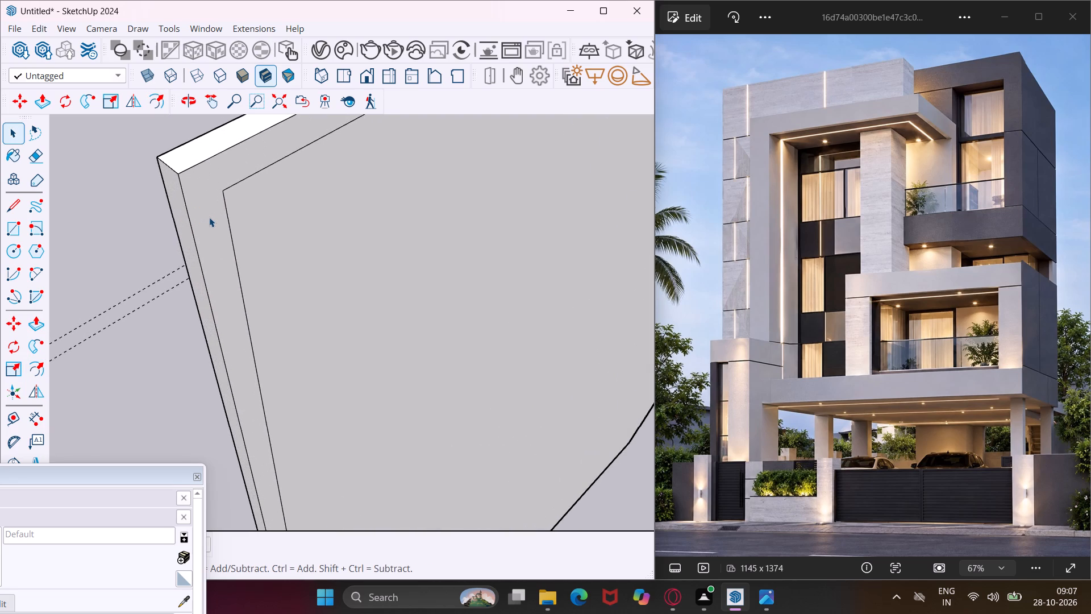
left_click(209, 217)
key("p")
left_click(209, 217)
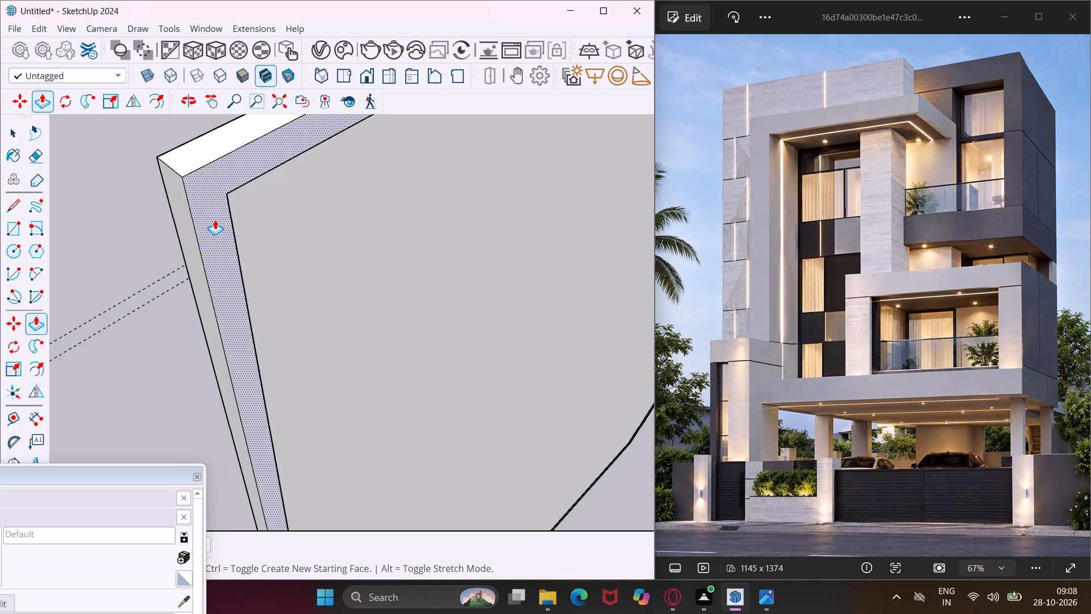
left_click(216, 220)
middle_click_drag(291, 220, 99, 174)
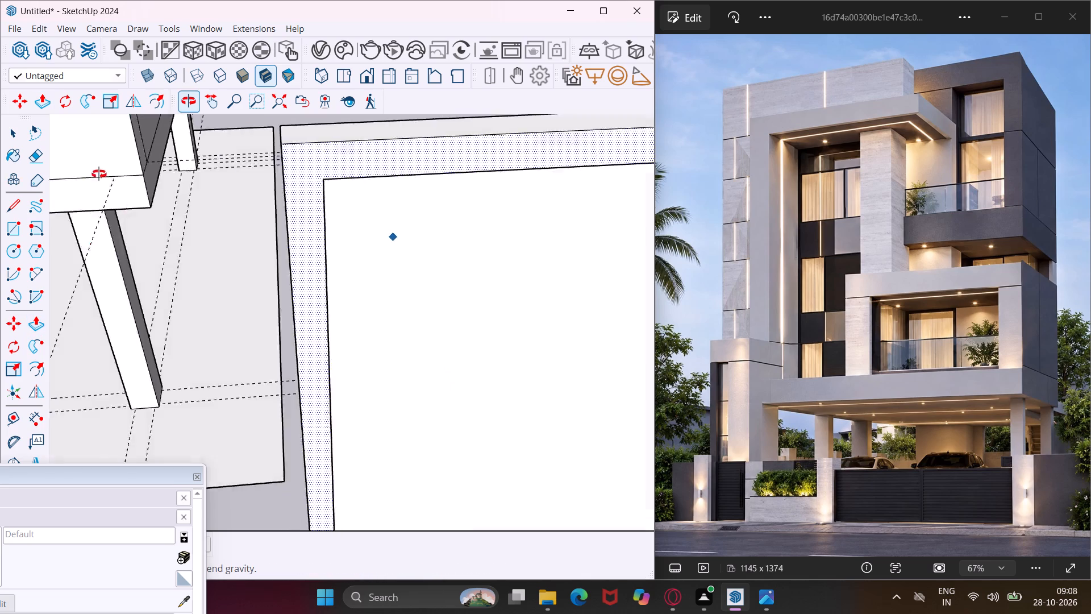
middle_click_drag(99, 174, 73, 161)
key("Escape")
key("space")
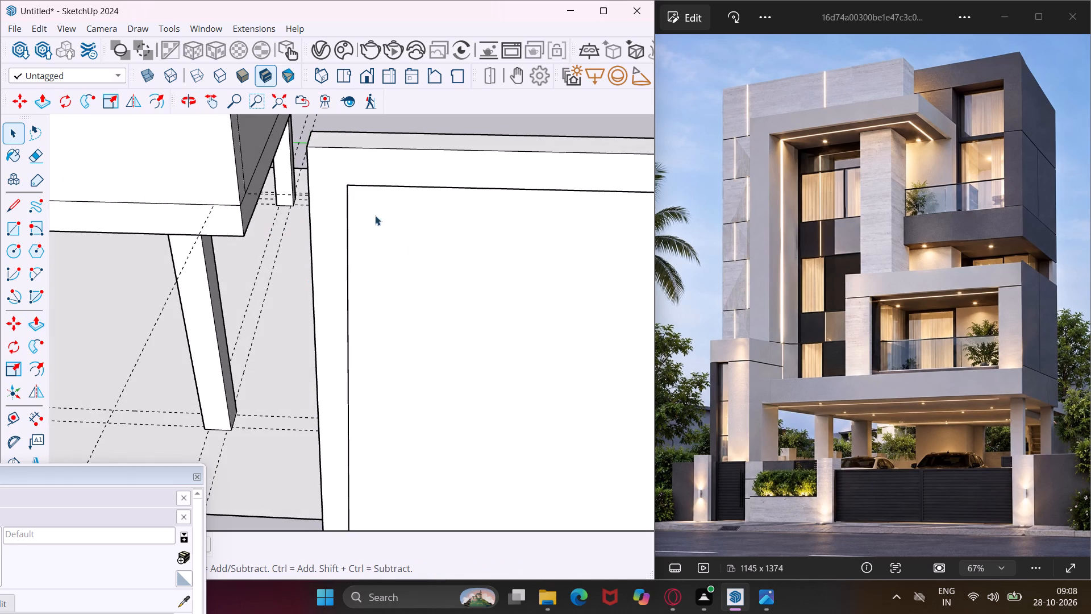
Copy the recessed front wall face beside the narrow pier along the red axis, placing it beyond the two framed panels.
scroll(318, 218, "down", 16)
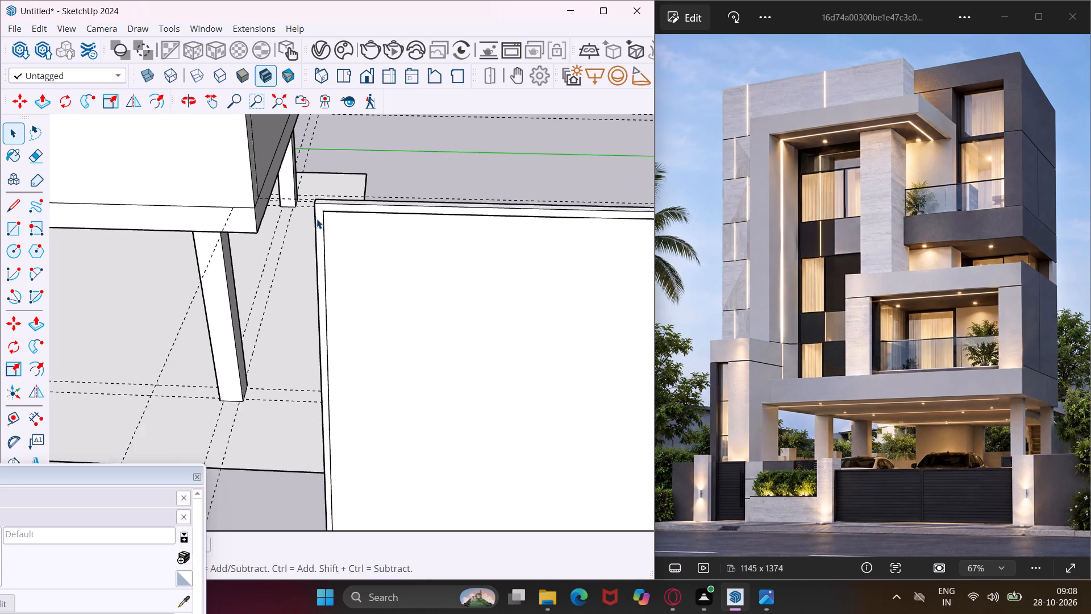
scroll(317, 219, "down", 16)
middle_click_drag(306, 245, 315, 247)
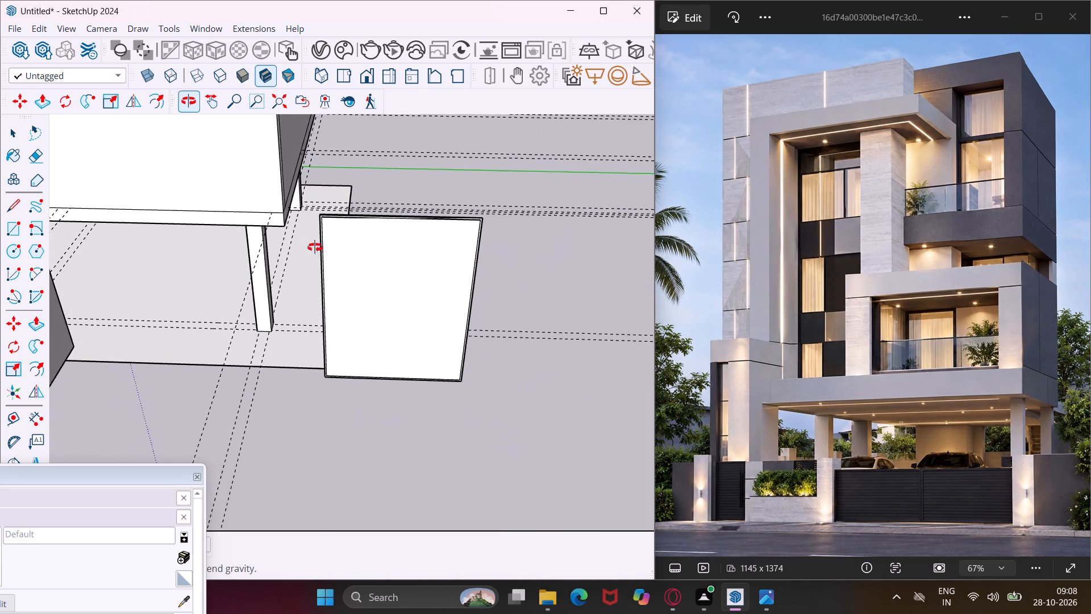
middle_click_drag(315, 247, 612, 241)
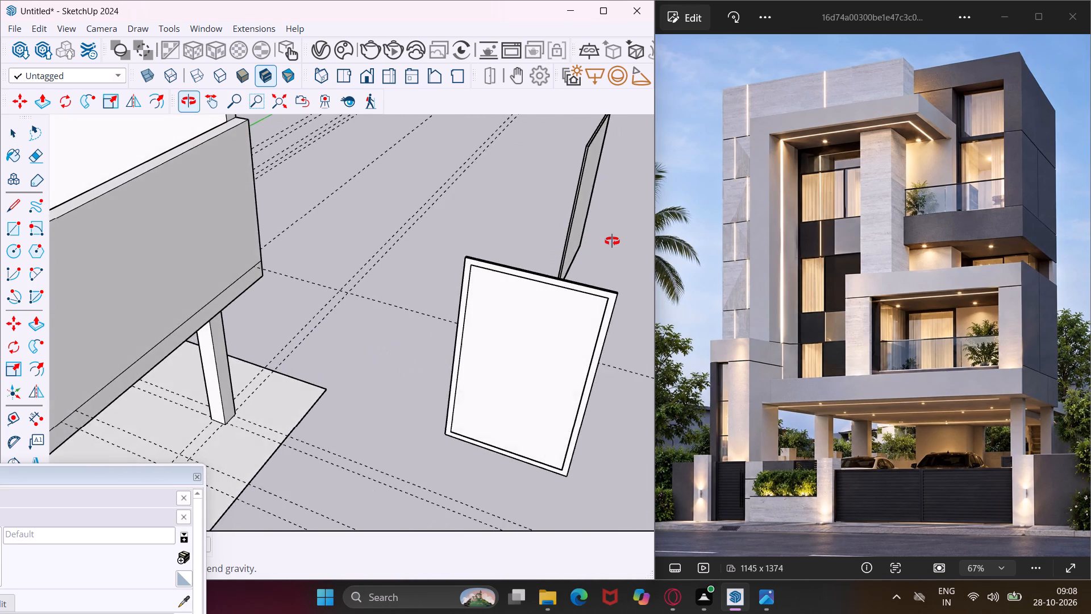
middle_click_drag(612, 241, 641, 240)
scroll(592, 226, "down", 10)
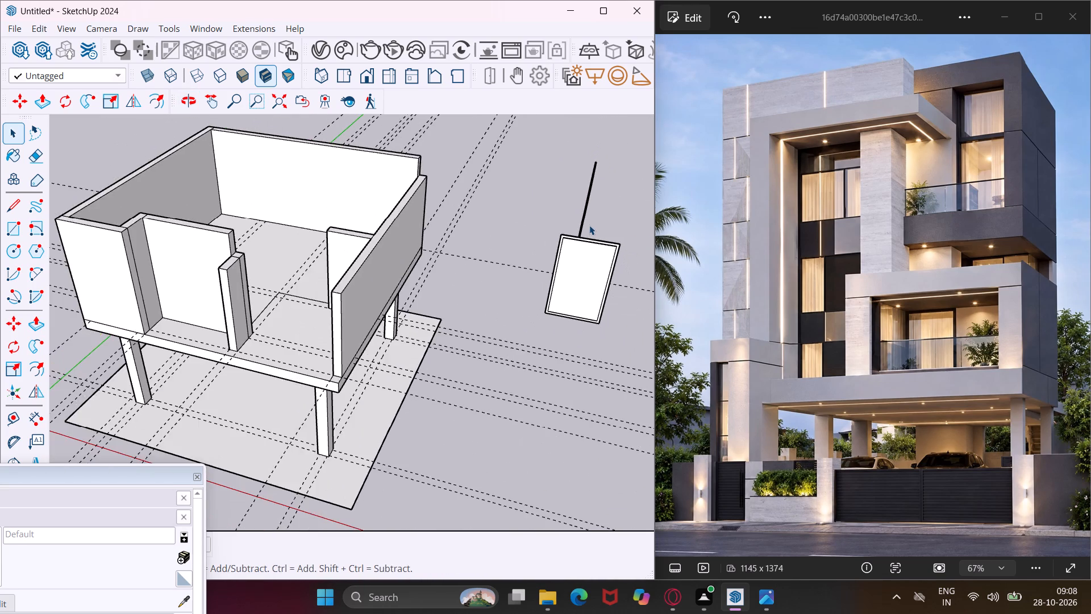
scroll(588, 224, "down", 4)
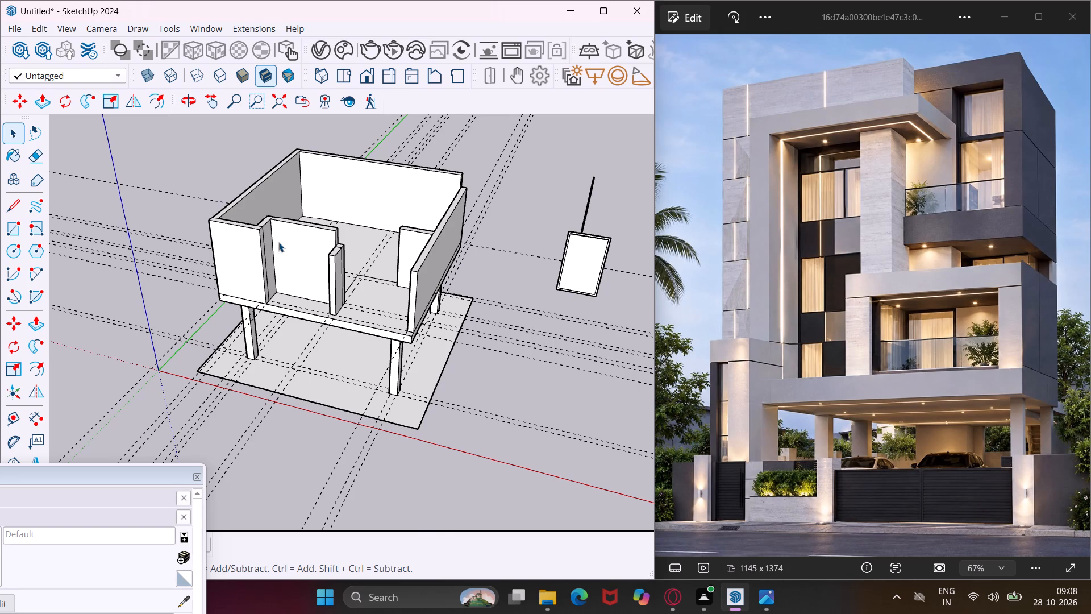
scroll(281, 243, "up", 8)
middle_click_drag(317, 255, 323, 254)
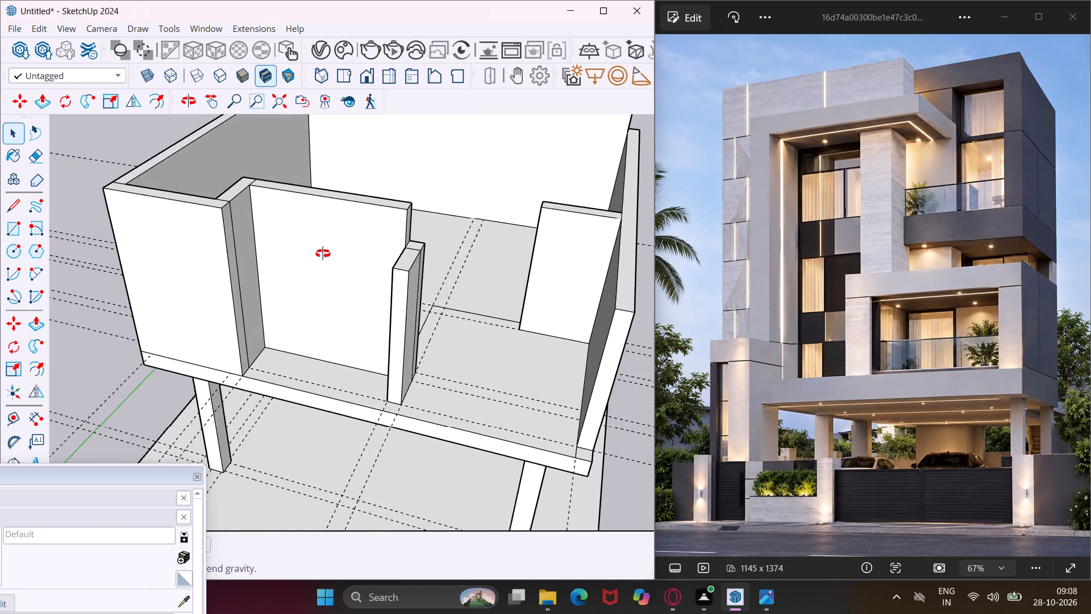
middle_click_drag(323, 254, 372, 242)
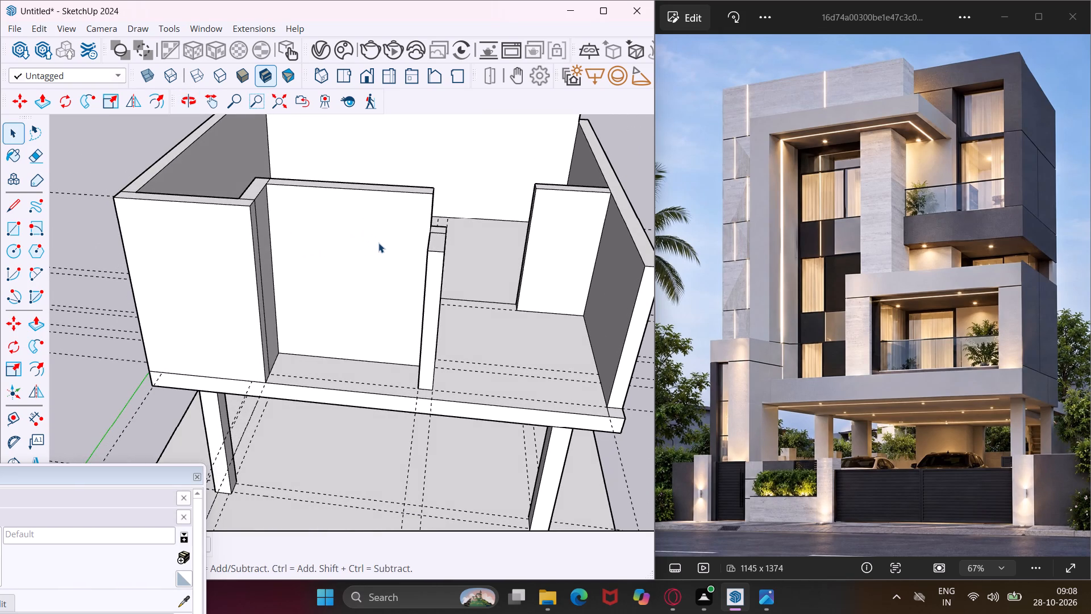
left_click(378, 243)
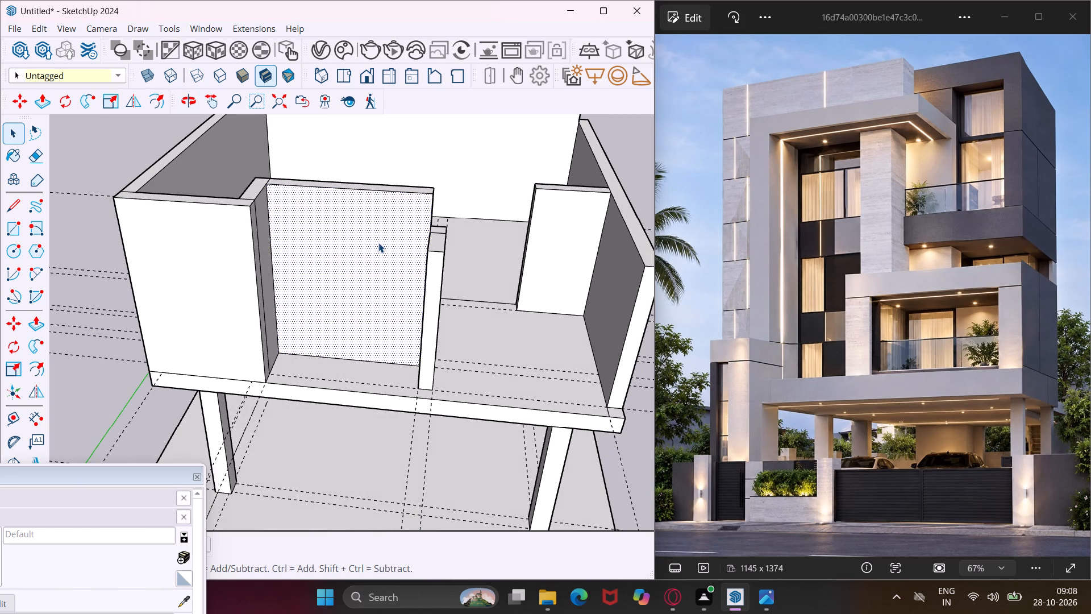
key("m")
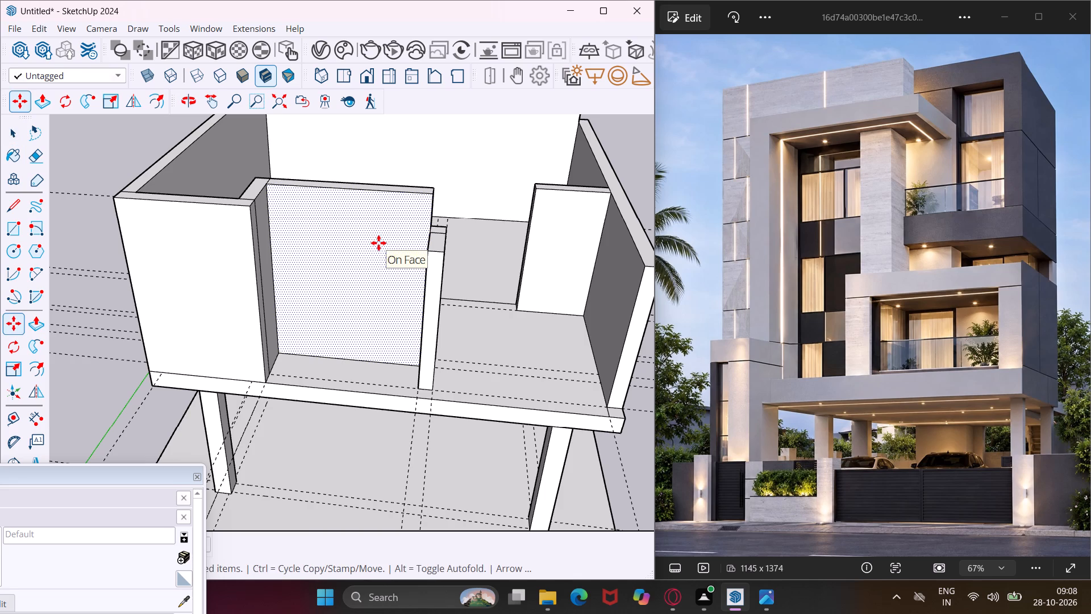
left_click(378, 243)
scroll(393, 256, "down", 5)
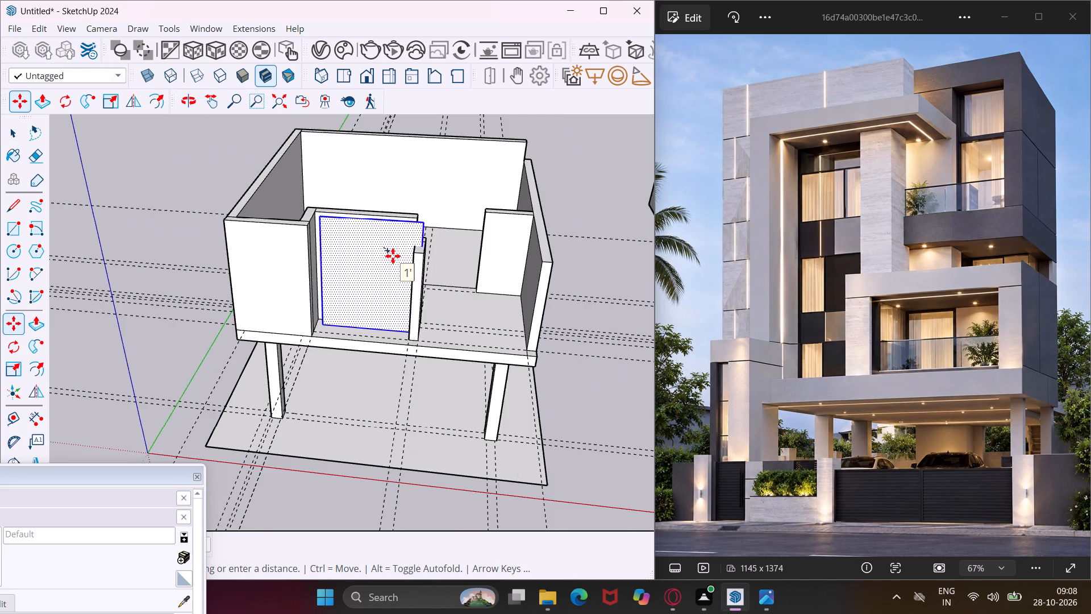
scroll(393, 256, "down", 9)
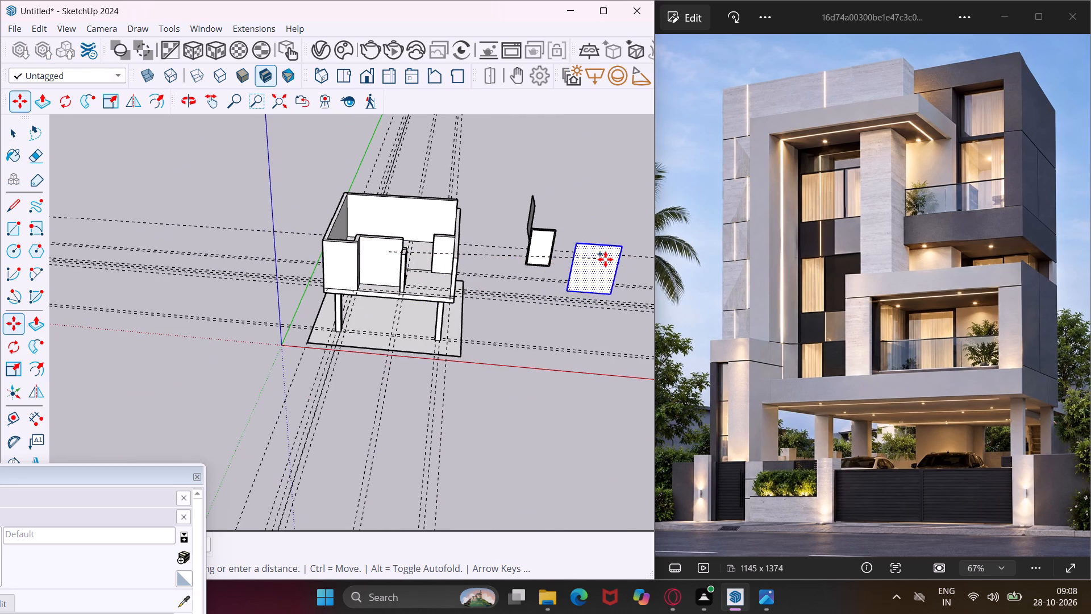
scroll(607, 280, "up", 3)
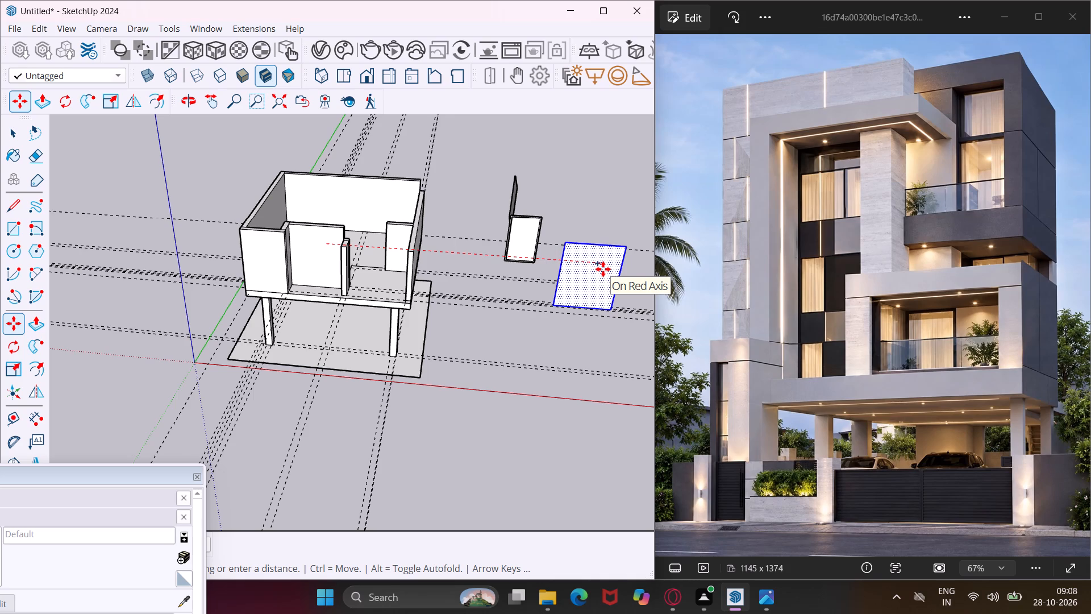
left_click(603, 269)
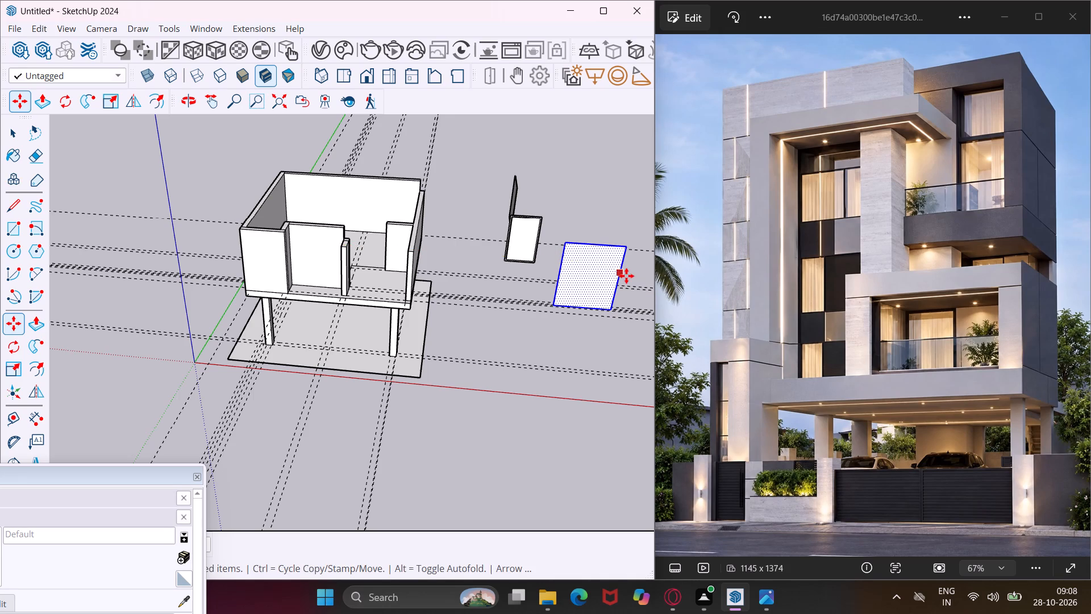
key("Escape")
key("space")
Extrude the copied wall face slightly with Push/Pull to make a third thin panel.
scroll(627, 257, "up", 10)
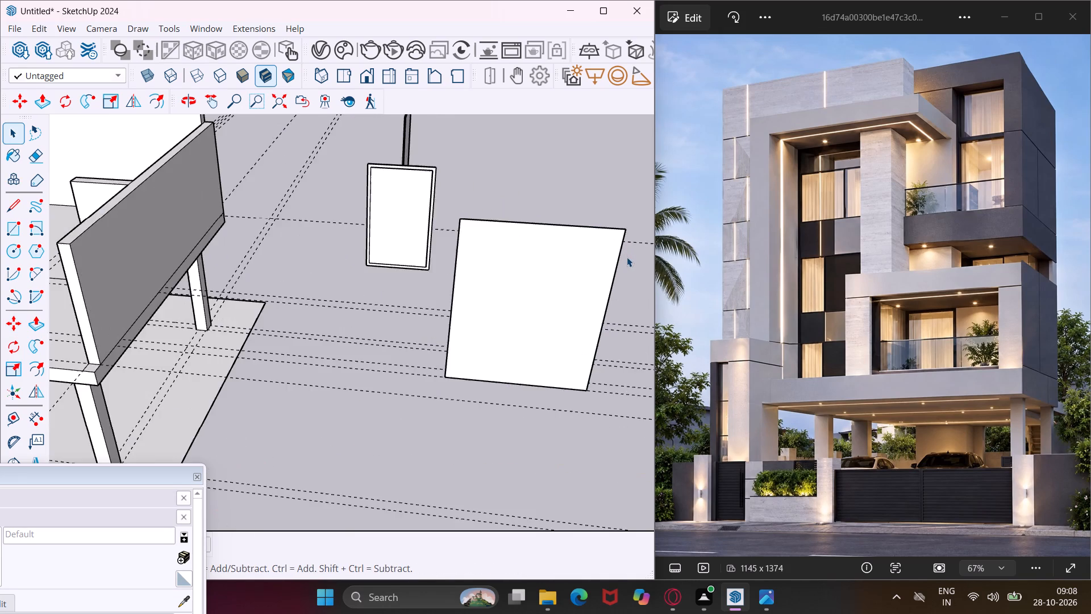
scroll(627, 257, "up", 5)
middle_click_drag(578, 296, 410, 338)
scroll(424, 308, "down", 6)
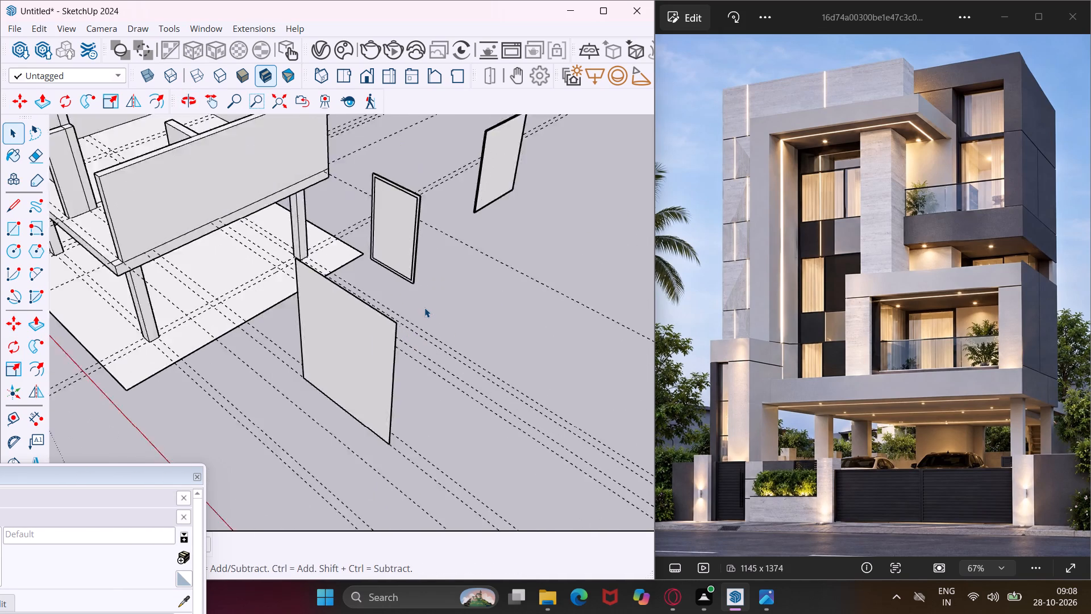
scroll(424, 308, "down", 2)
scroll(401, 359, "up", 7)
left_click(401, 354)
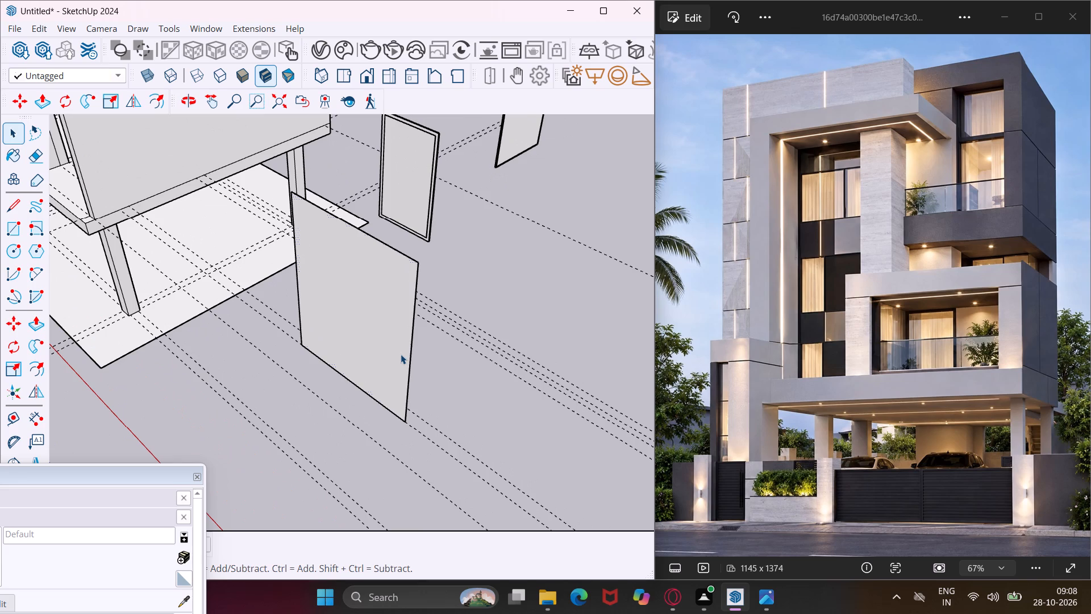
middle_click_drag(401, 354, 359, 362)
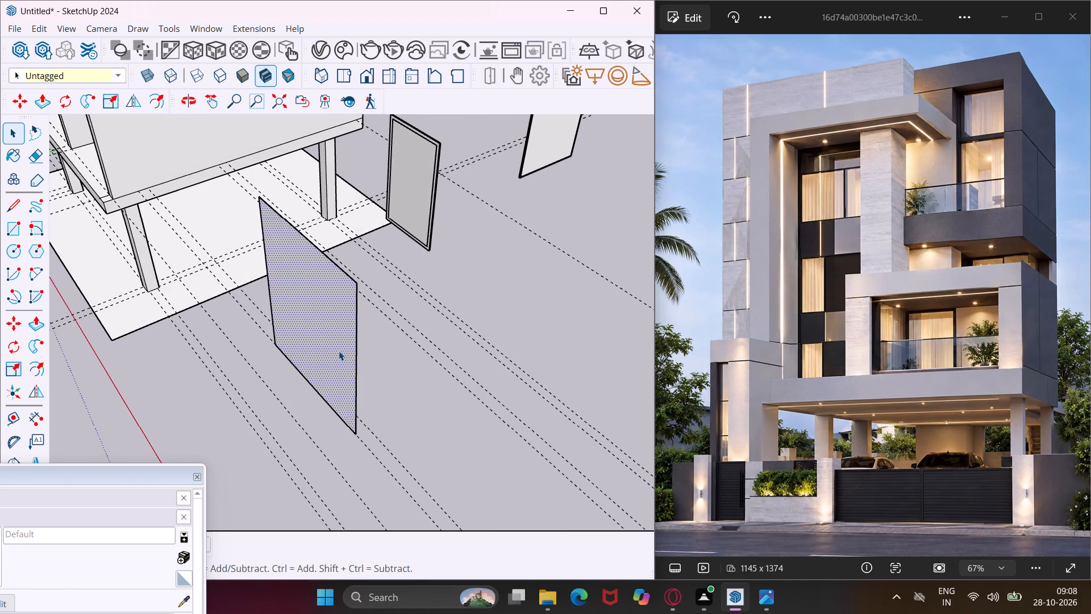
key("p")
left_click(339, 351)
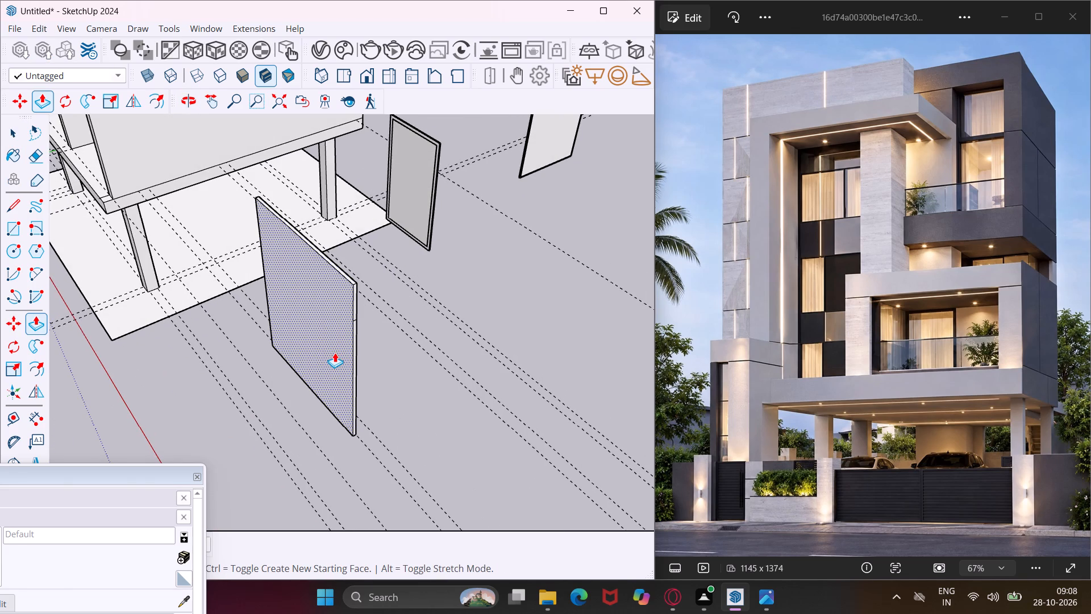
left_click(335, 352)
key("Escape")
key("space")
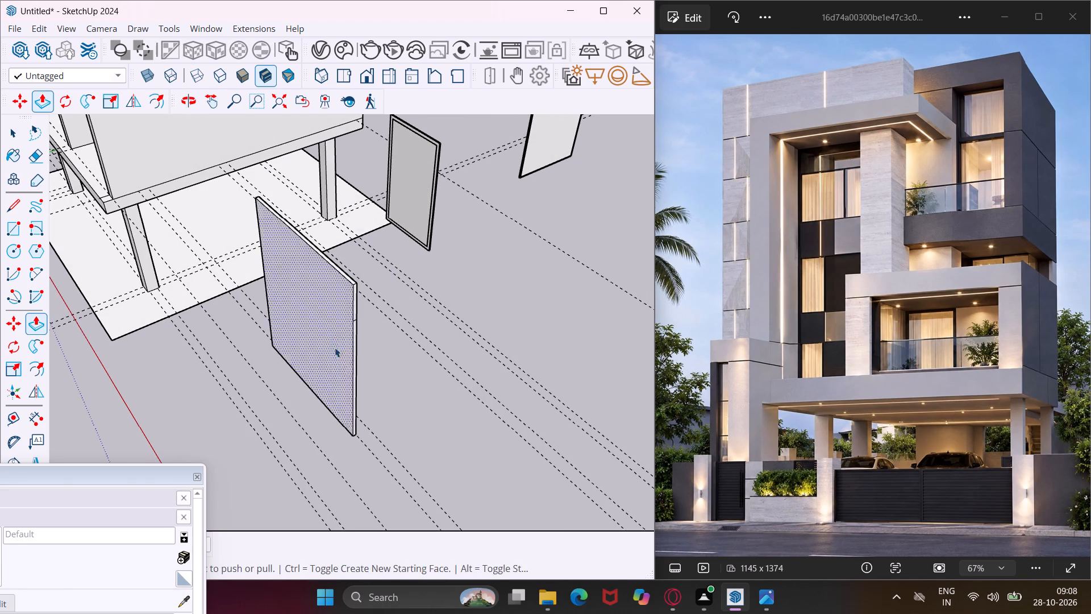
Offset the outline of the third panel's large face slightly inward, marking a narrow border.
scroll(341, 316, "up", 8)
middle_click_drag(357, 320, 369, 322)
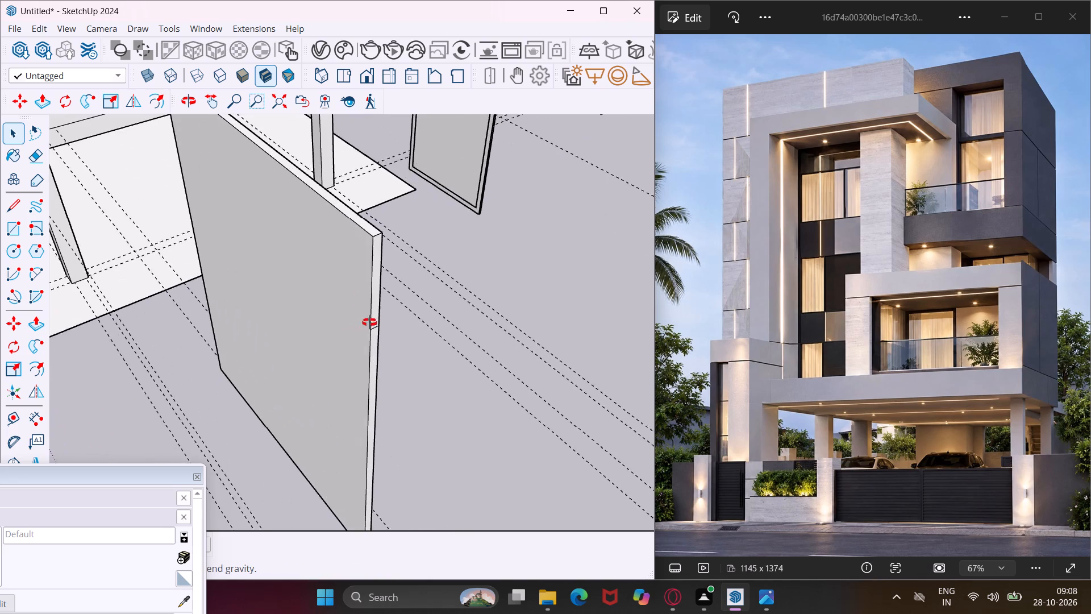
middle_click_drag(369, 322, 944, 242)
scroll(413, 354, "down", 5)
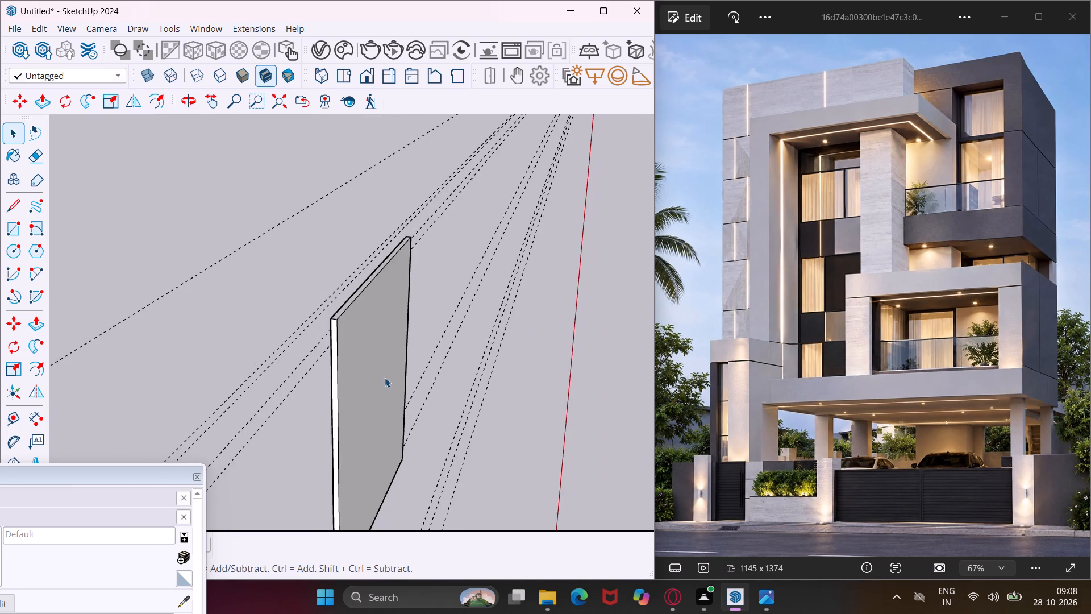
middle_click_drag(381, 382, 310, 372)
left_click(327, 373)
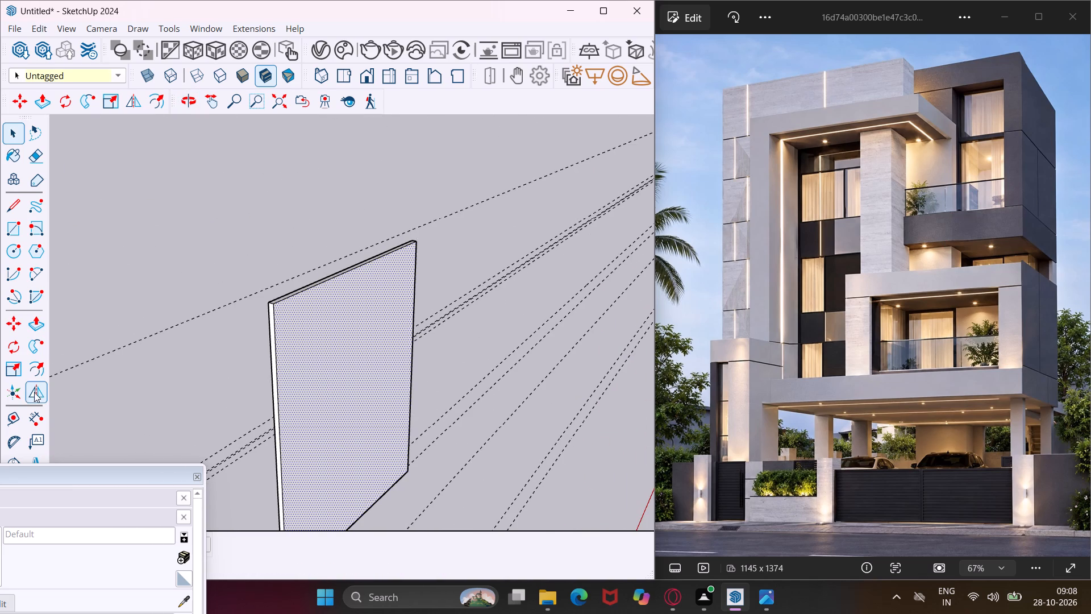
left_click(32, 371)
scroll(261, 374, "up", 4)
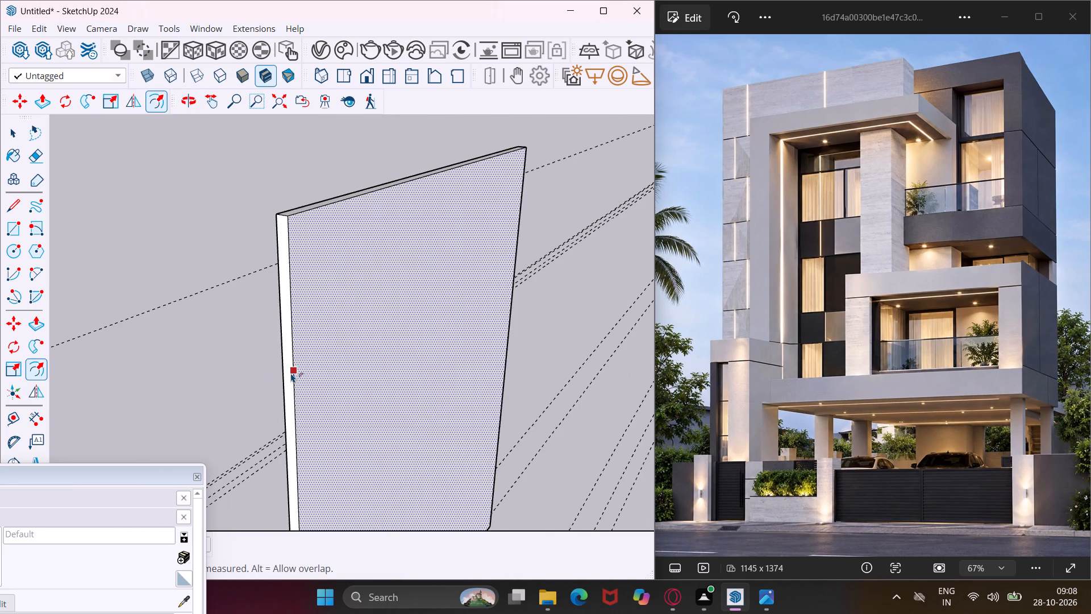
left_click(292, 372)
key("ctrl+z")
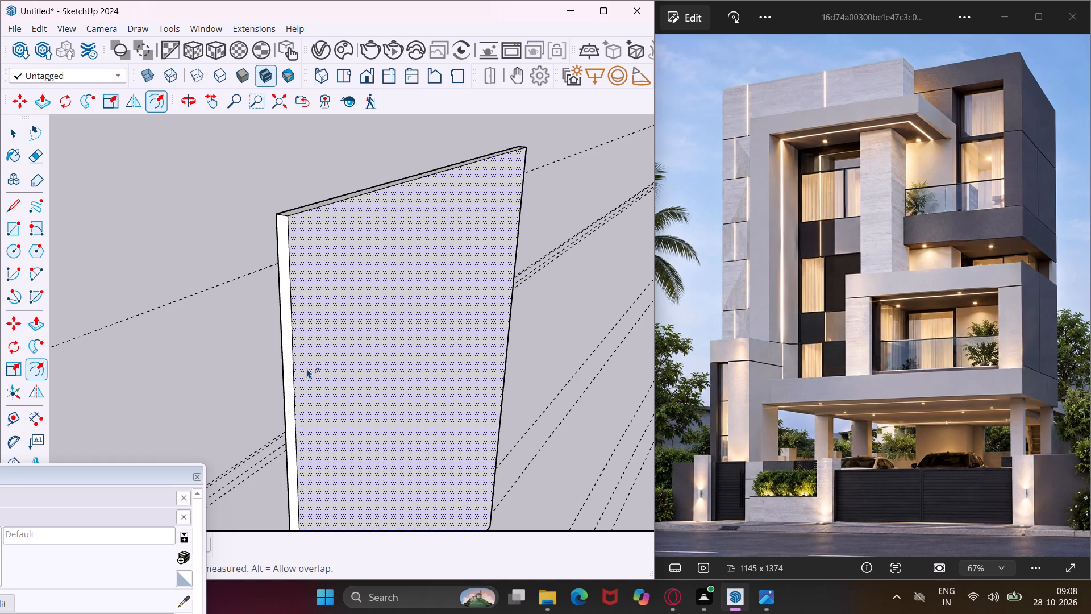
scroll(307, 368, "up", 4)
left_click(296, 363)
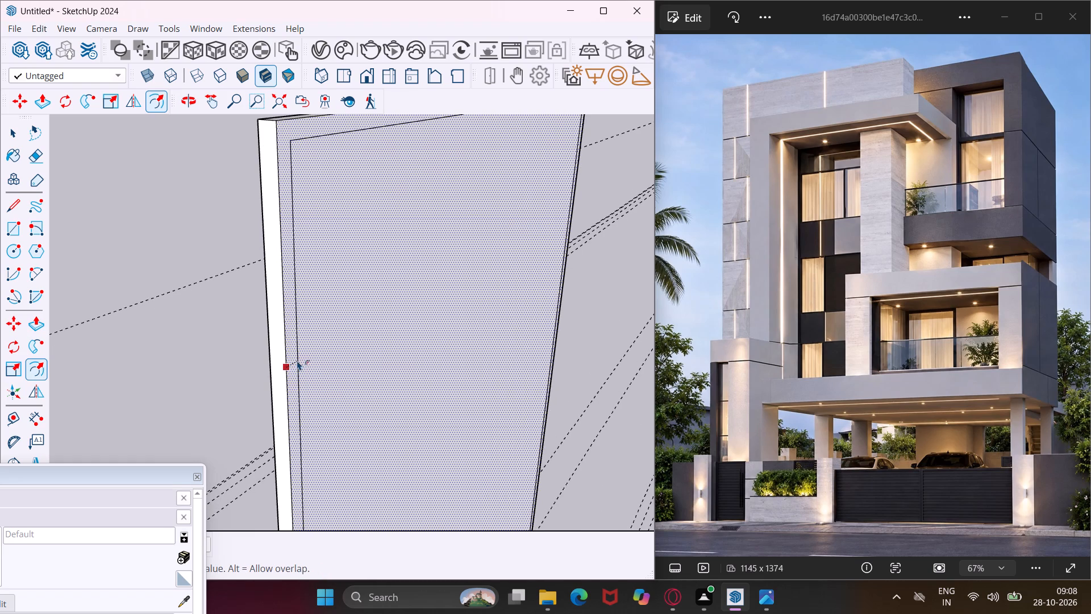
left_click(295, 360)
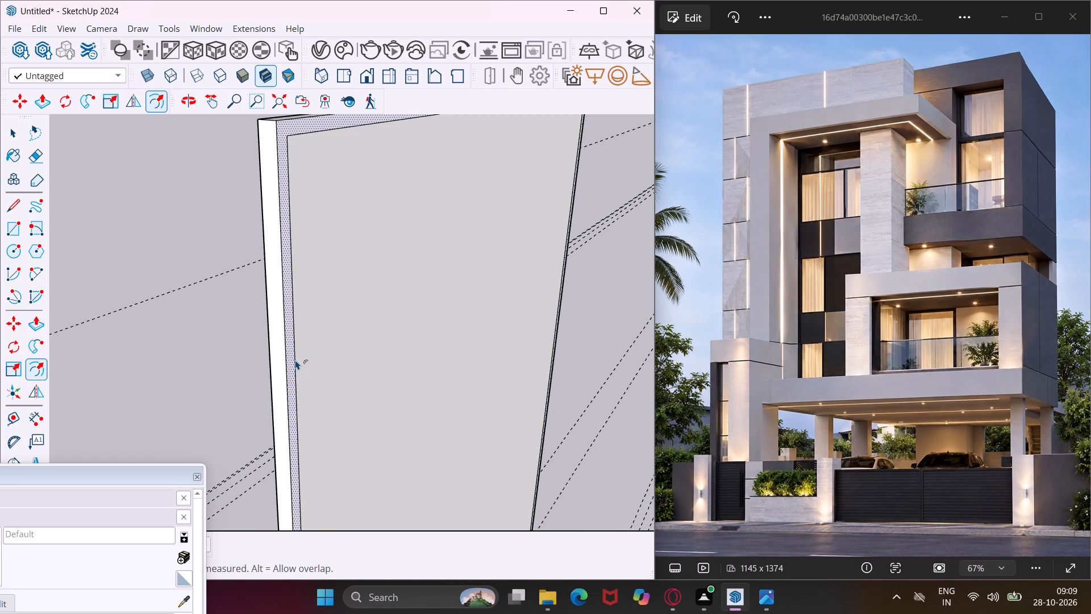
key("Escape")
key("space")
Draw a vertical line down the middle of the third panel's inner face, from the border's top edge to its bottom edge.
scroll(334, 327, "down", 5)
middle_click_drag(356, 334, 246, 316)
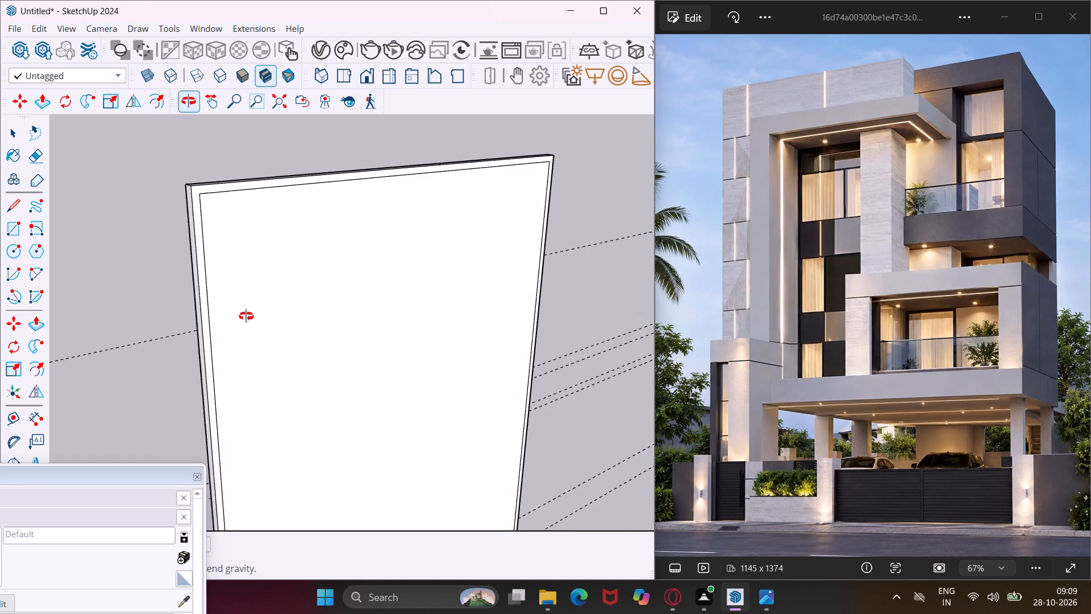
middle_click_drag(246, 316, 244, 316)
scroll(244, 316, "down", 4)
middle_click_drag(248, 339, 240, 298)
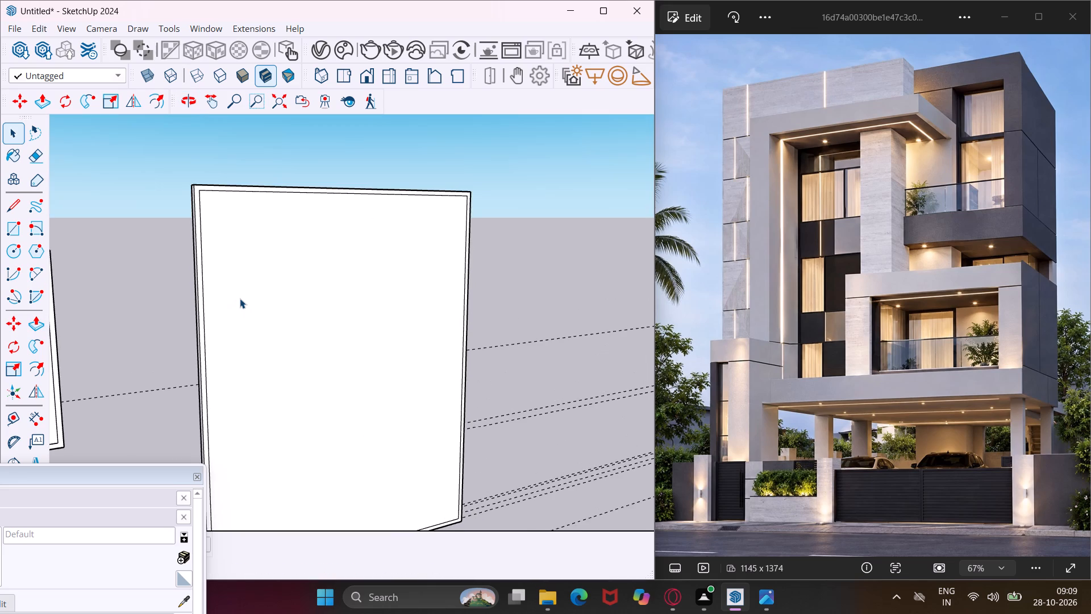
scroll(243, 284, "down", 4)
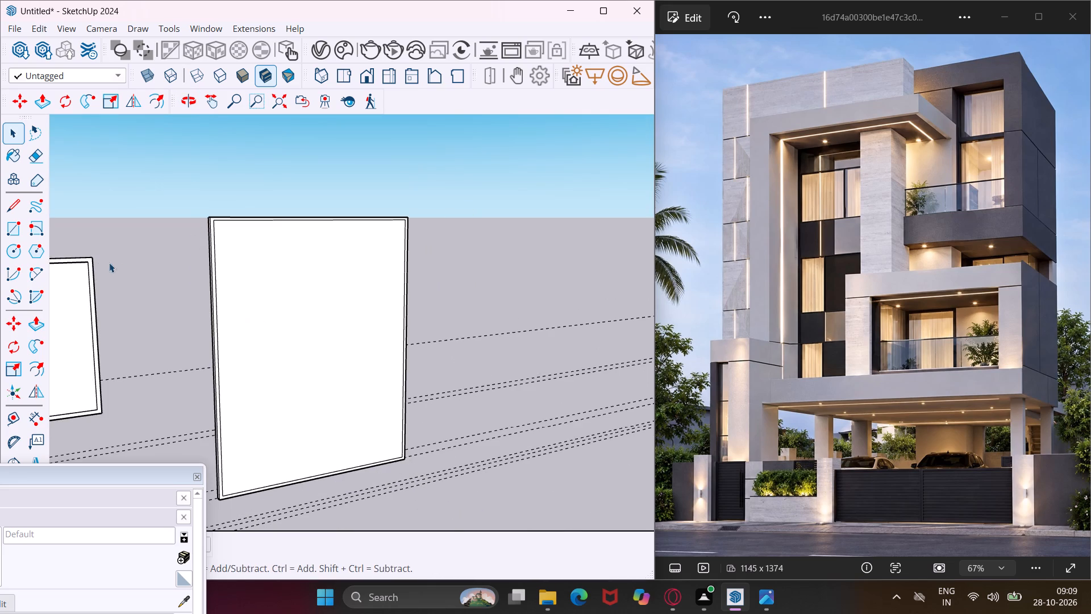
left_click(15, 200)
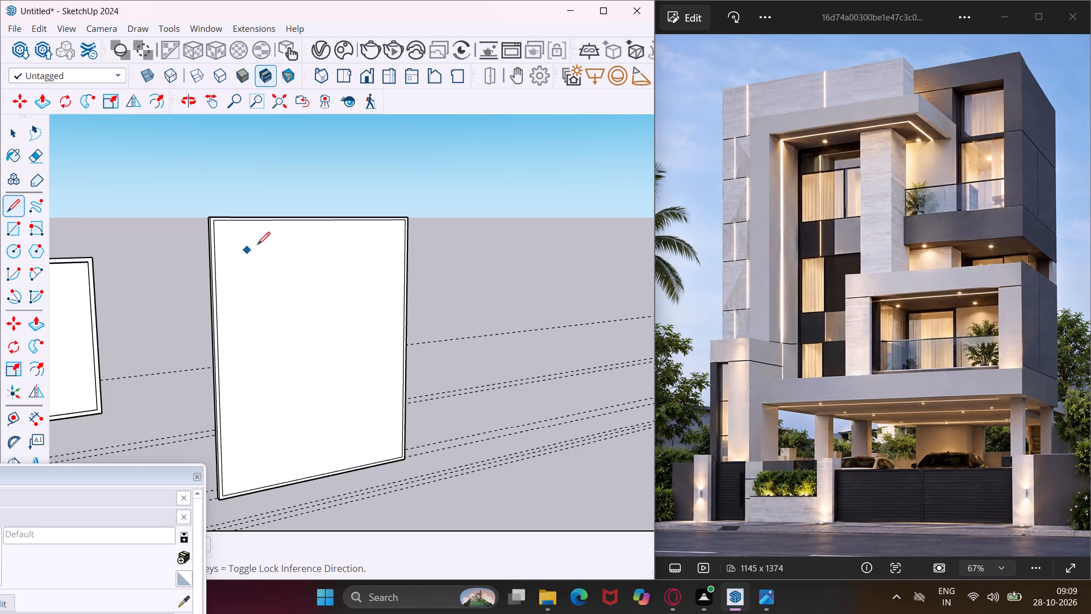
left_click(301, 224)
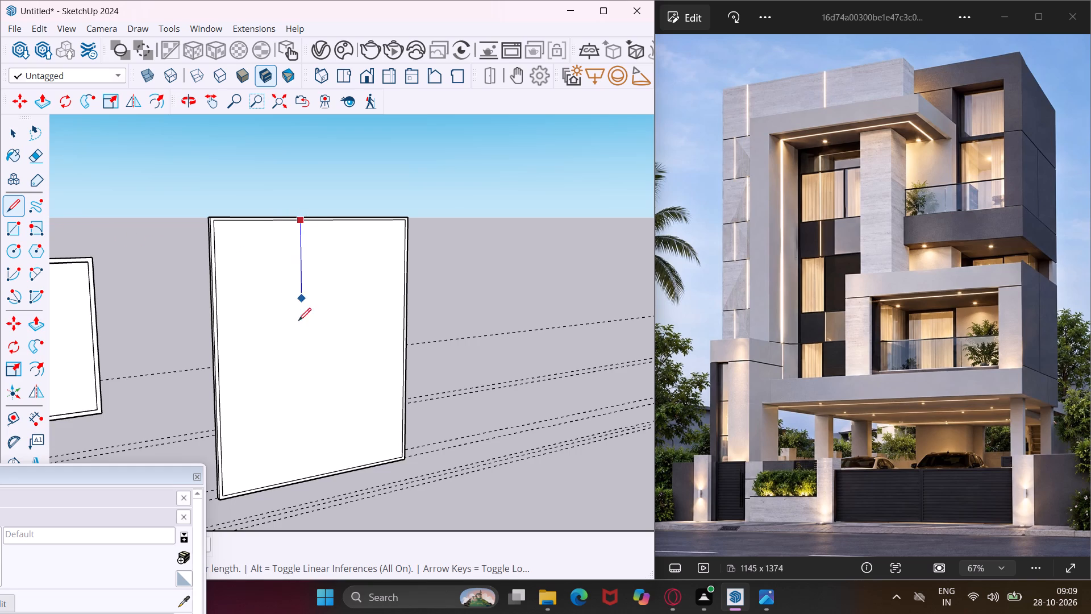
left_click(306, 480)
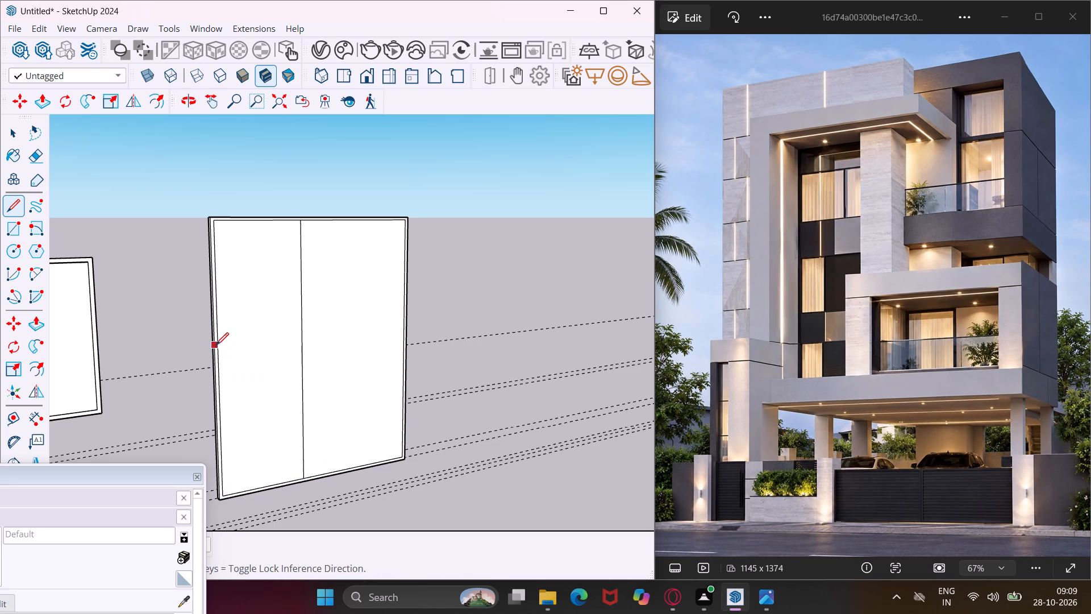
Draw two horizontal lines across the third panel's inner face from border to border, marking a narrow band below mid-height.
left_click(220, 332)
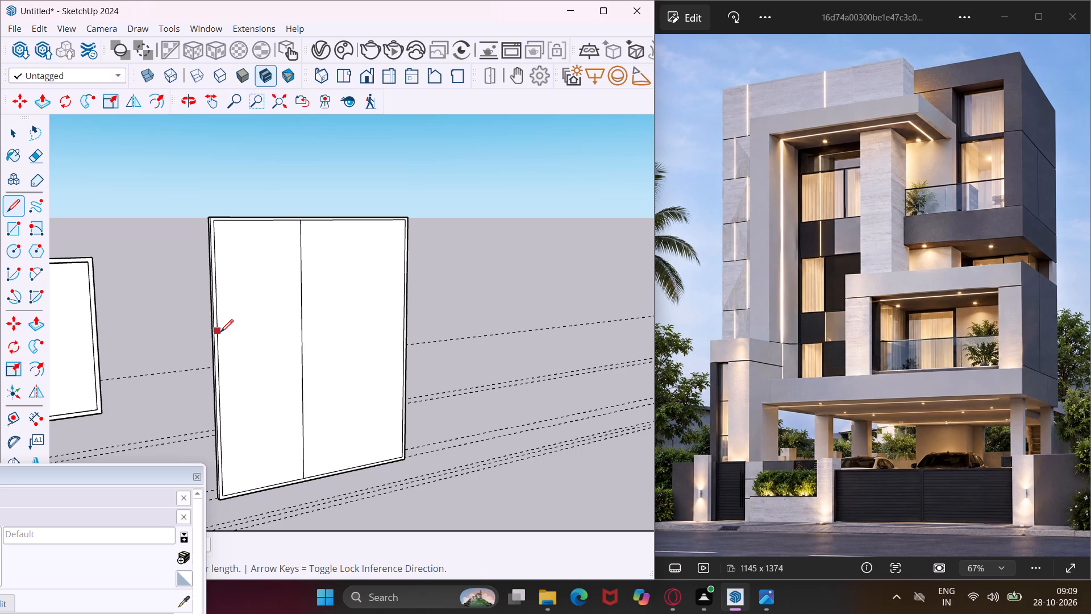
key("Escape")
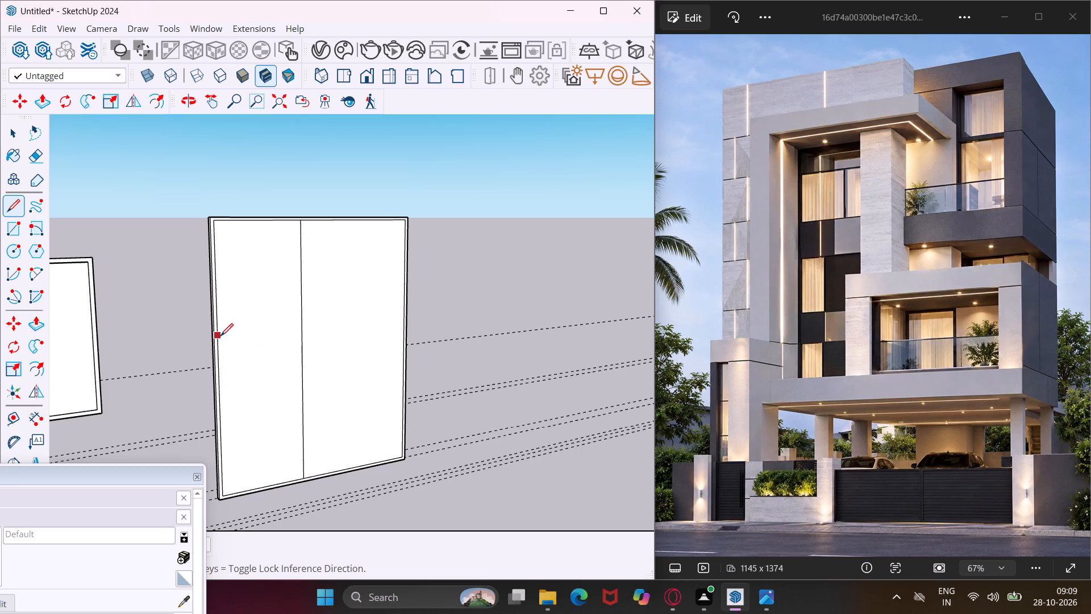
left_click(222, 341)
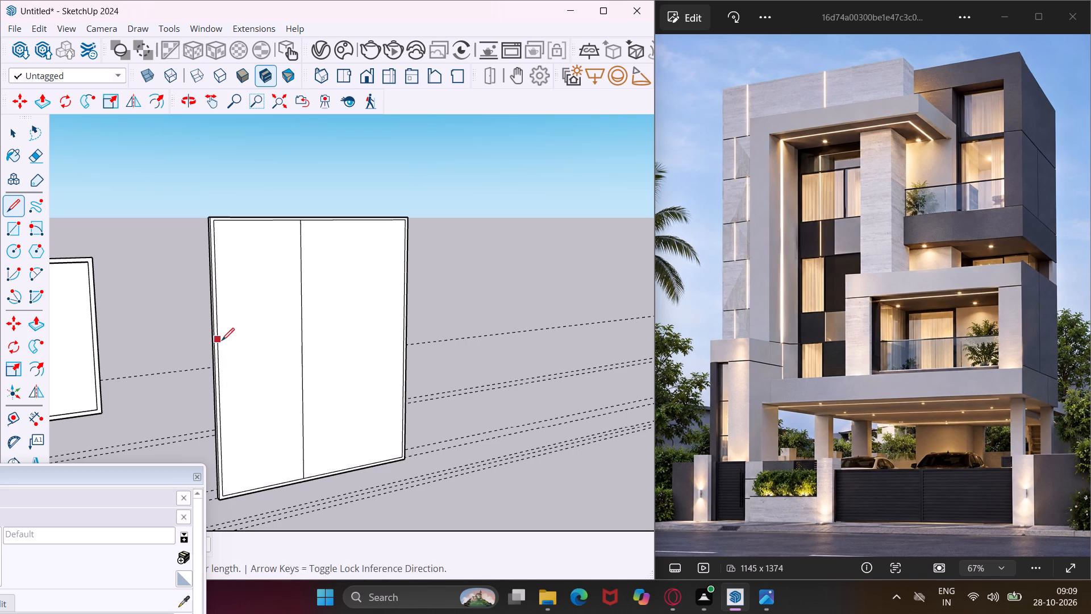
left_click(401, 323)
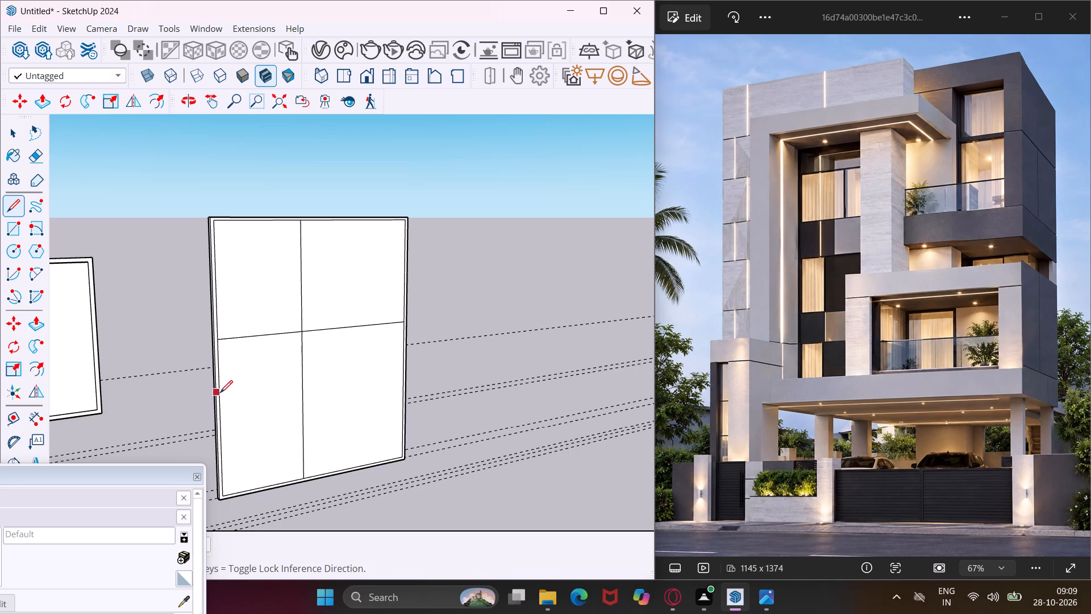
left_click(222, 390)
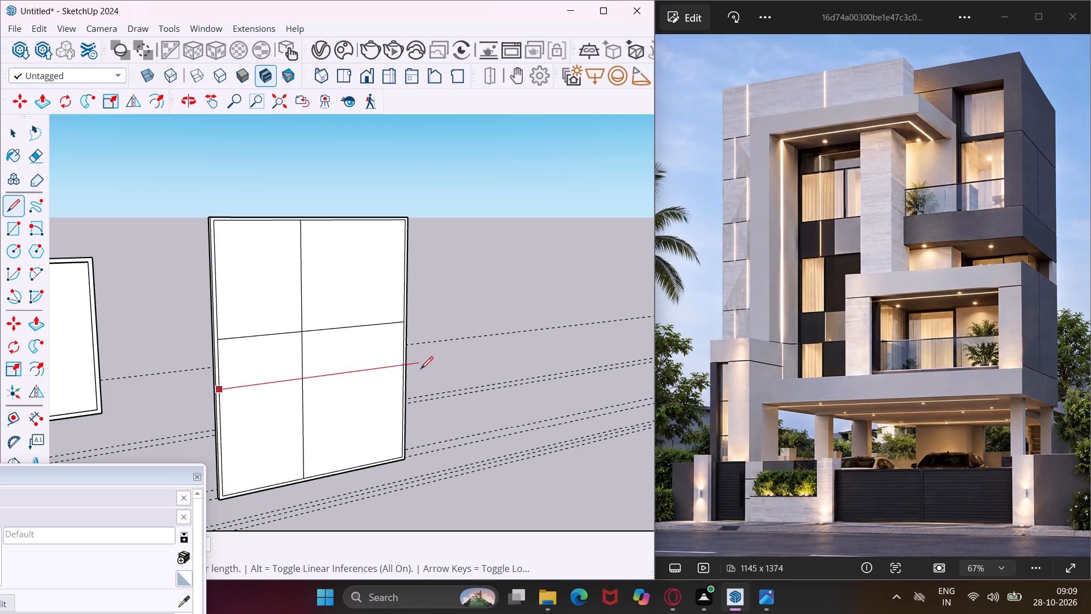
left_click(404, 366)
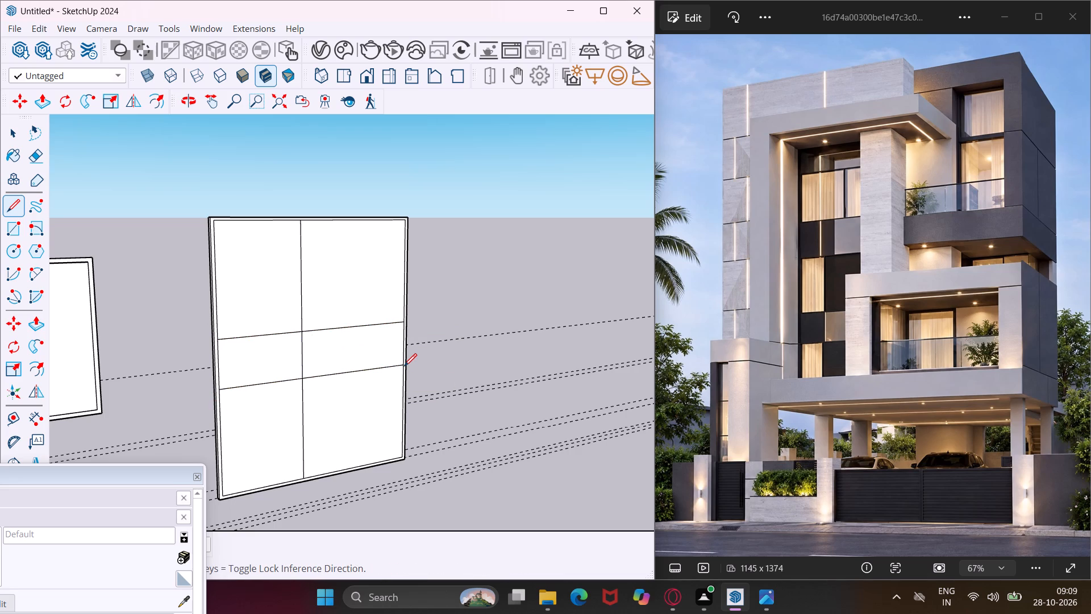
key("Escape")
Check that the dividing lines split the third panel's inner area into separate faces, selecting the panes individually.
key("space")
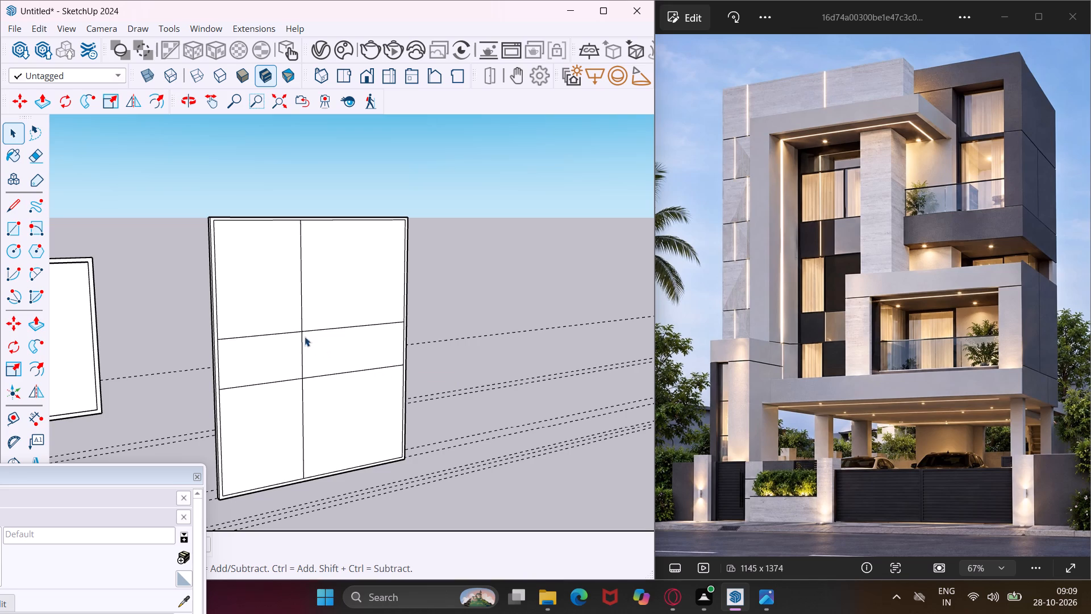
scroll(269, 332, "up", 10)
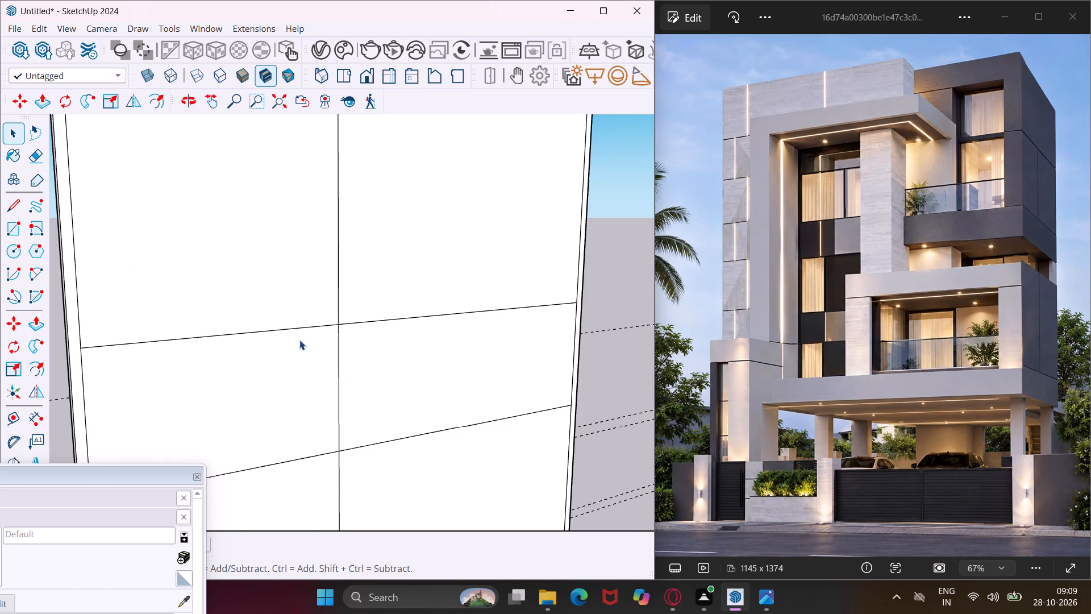
scroll(311, 345, "up", 2)
middle_click_drag(317, 347, 373, 354)
left_click(319, 377)
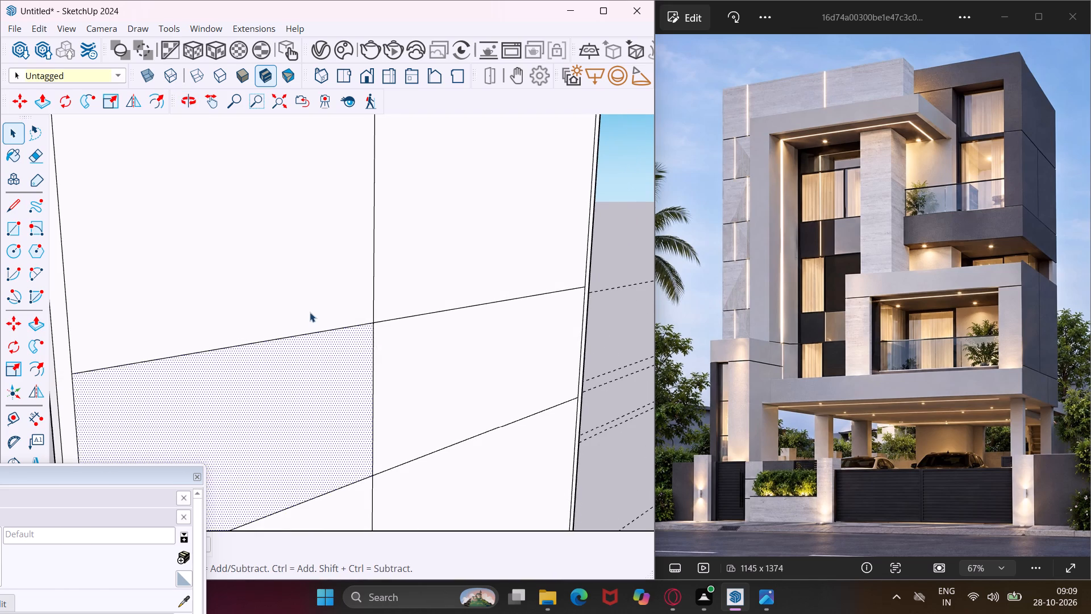
left_click(310, 312)
left_click(386, 273)
left_click(388, 352)
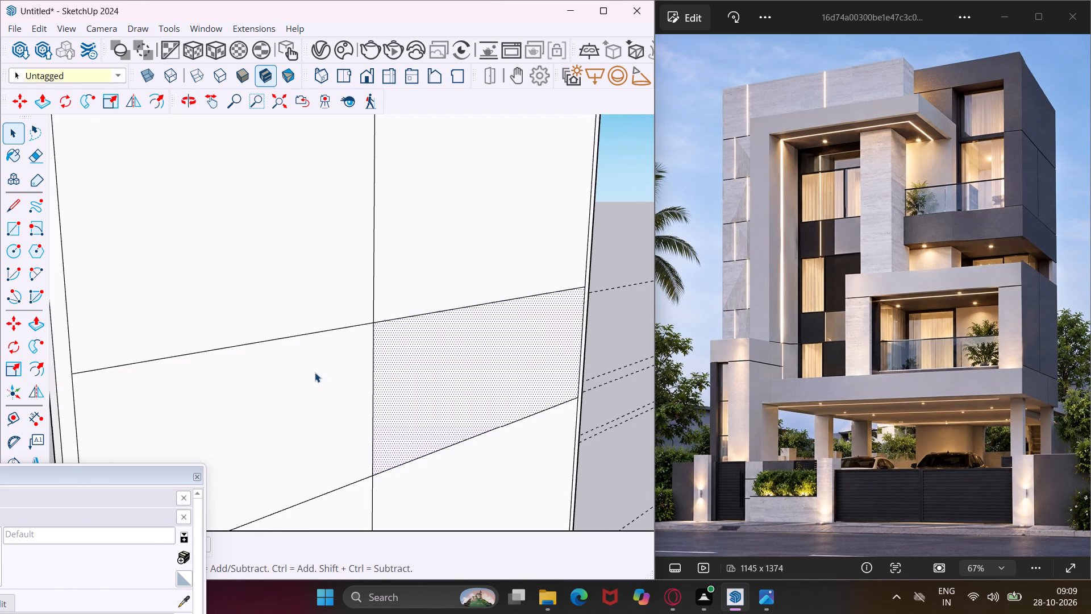
scroll(314, 372, "down", 5)
left_click(289, 483)
left_click(384, 452)
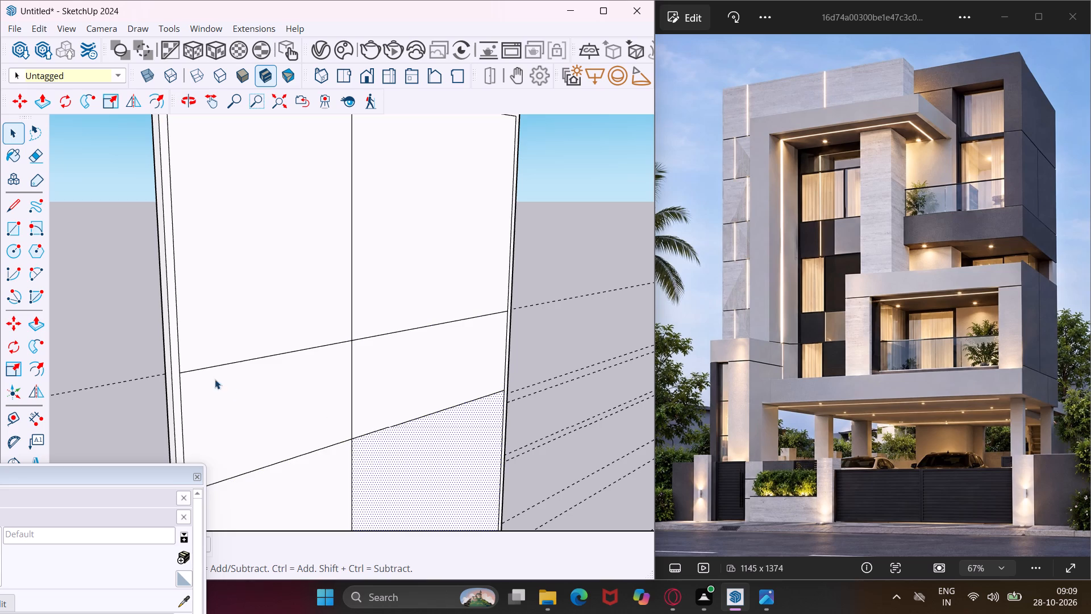
Extrude the third panel's narrow border face slightly outward with Push/Pull to form a raised frame around the panes.
scroll(182, 350, "up", 7)
left_click(168, 363)
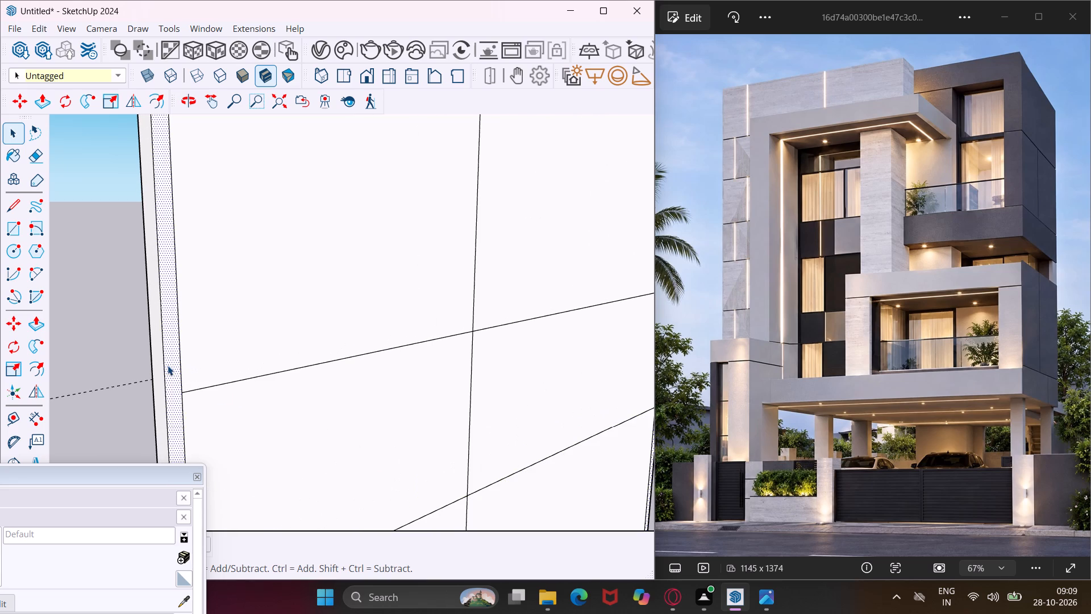
scroll(169, 370, "down", 10)
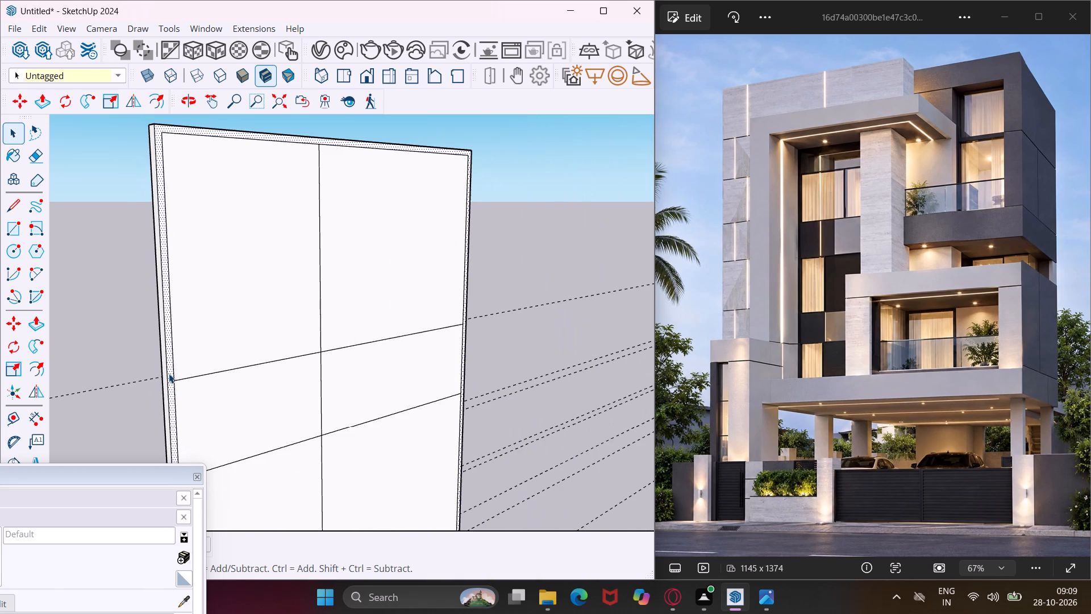
key("p")
left_click(169, 374)
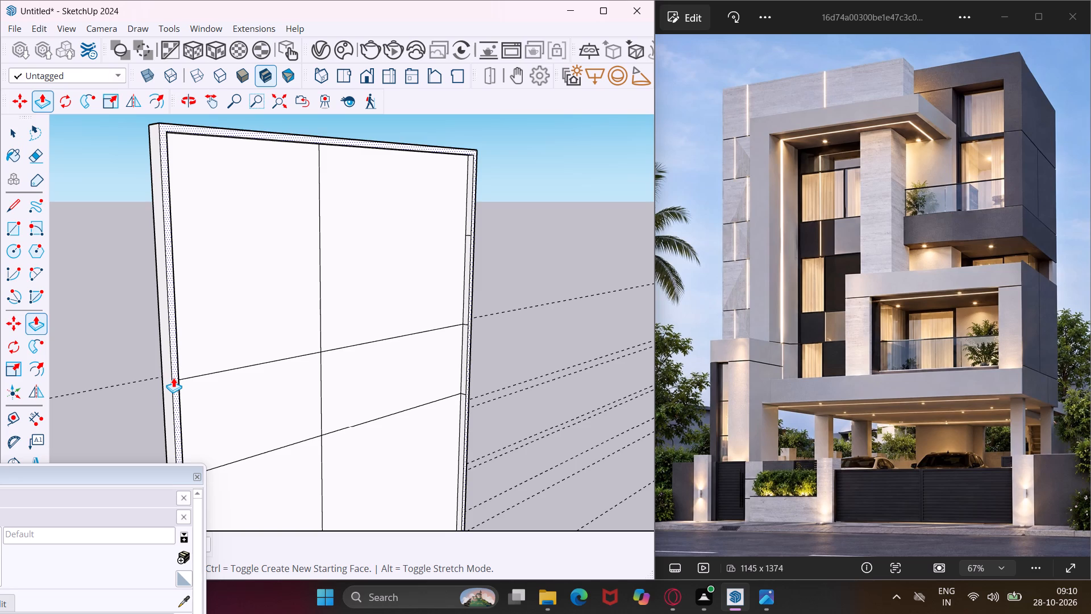
left_click(173, 377)
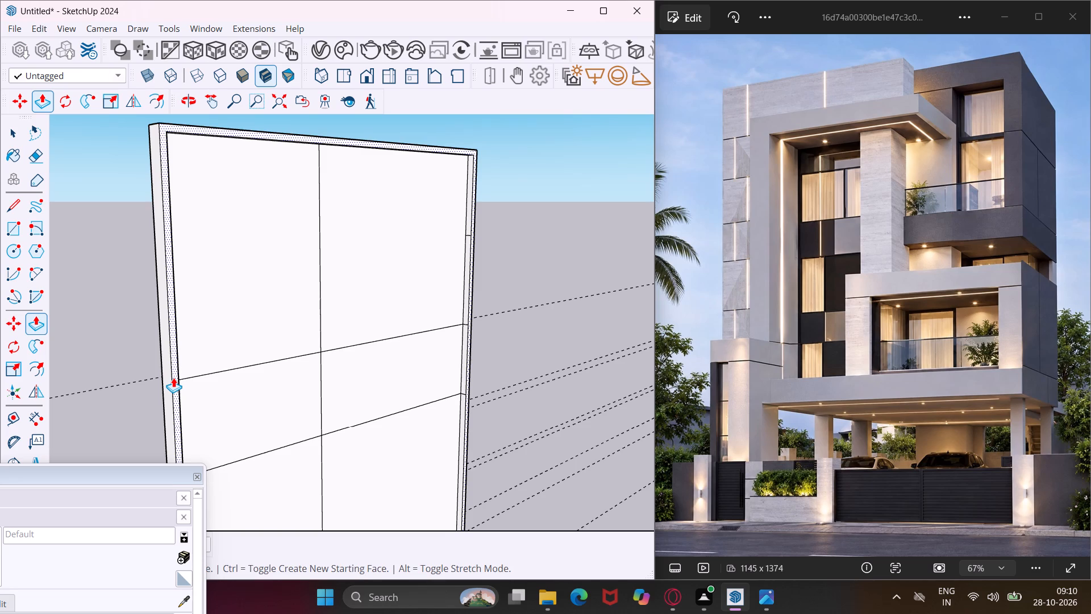
key("Escape")
key("space")
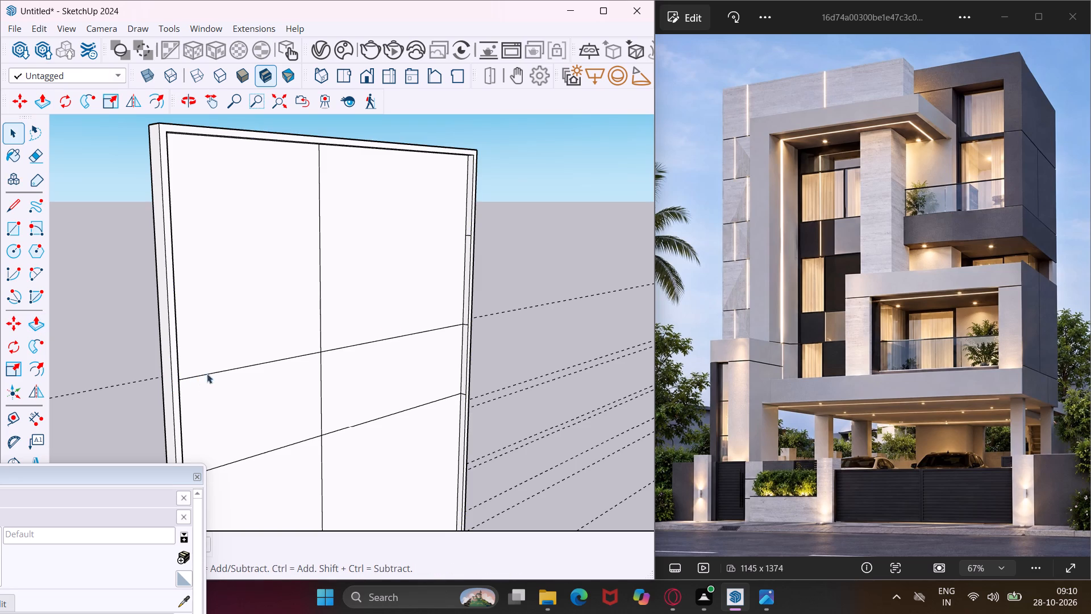
Examine the three window panels in relation to the upper-floor walls from farther out and from above.
scroll(357, 318, "down", 5)
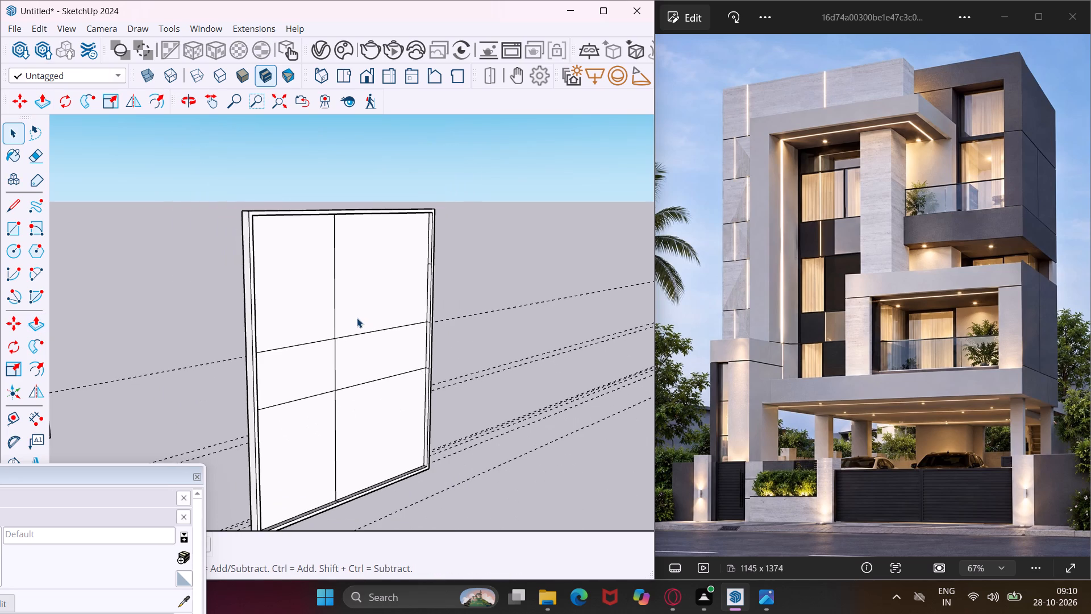
scroll(357, 318, "down", 4)
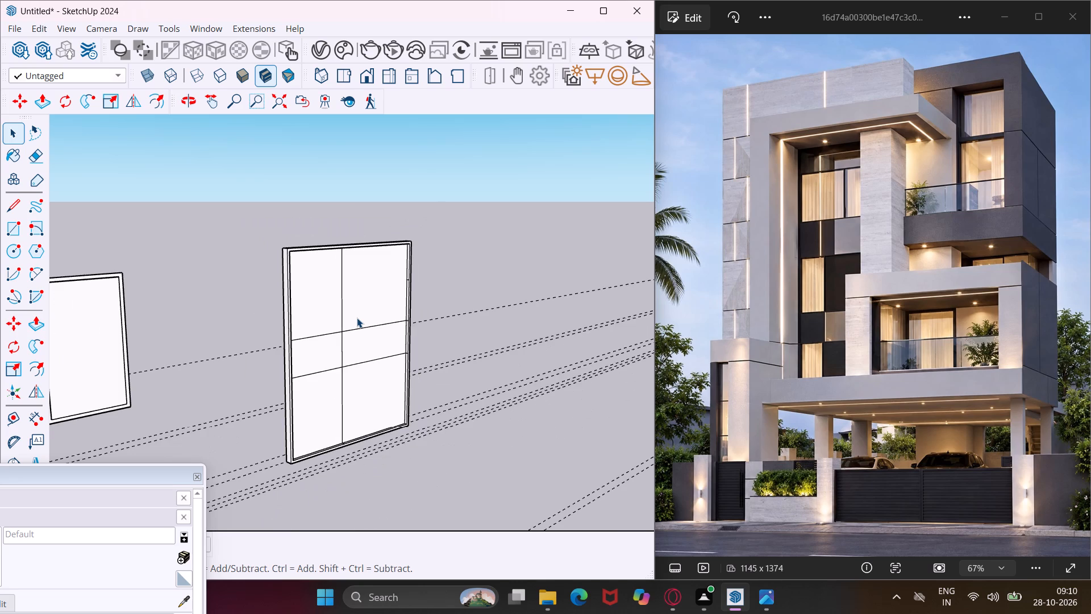
scroll(356, 320, "down", 2)
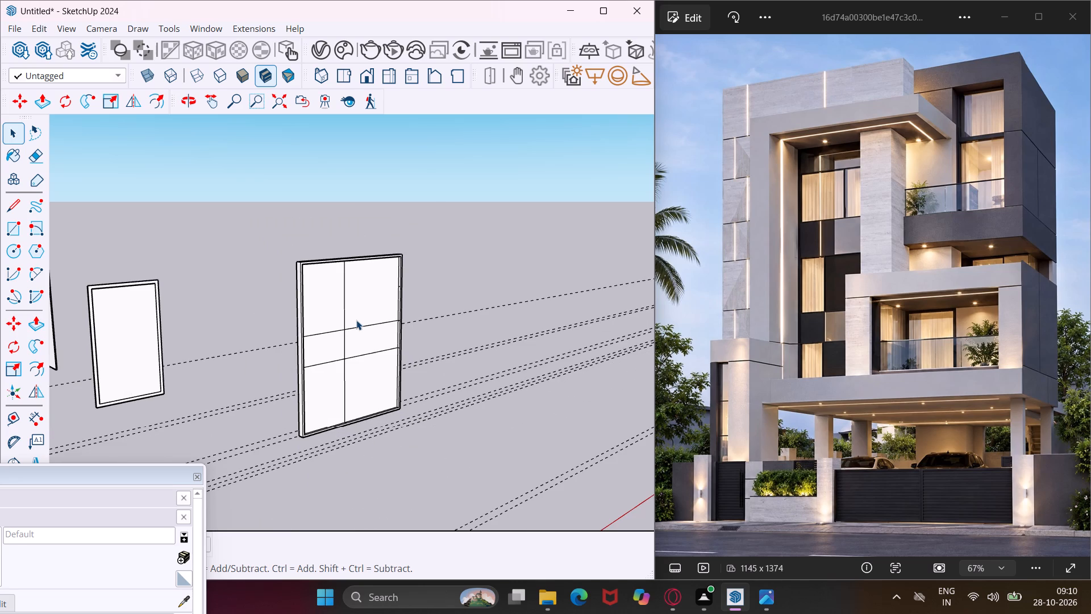
middle_click_drag(381, 330, 322, 333)
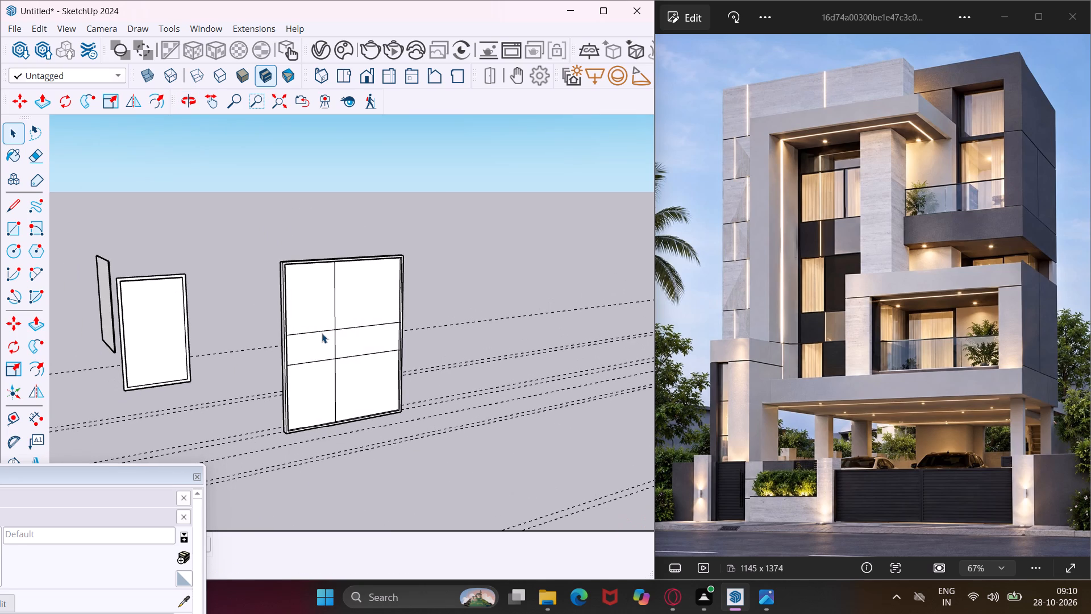
scroll(321, 333, "down", 12)
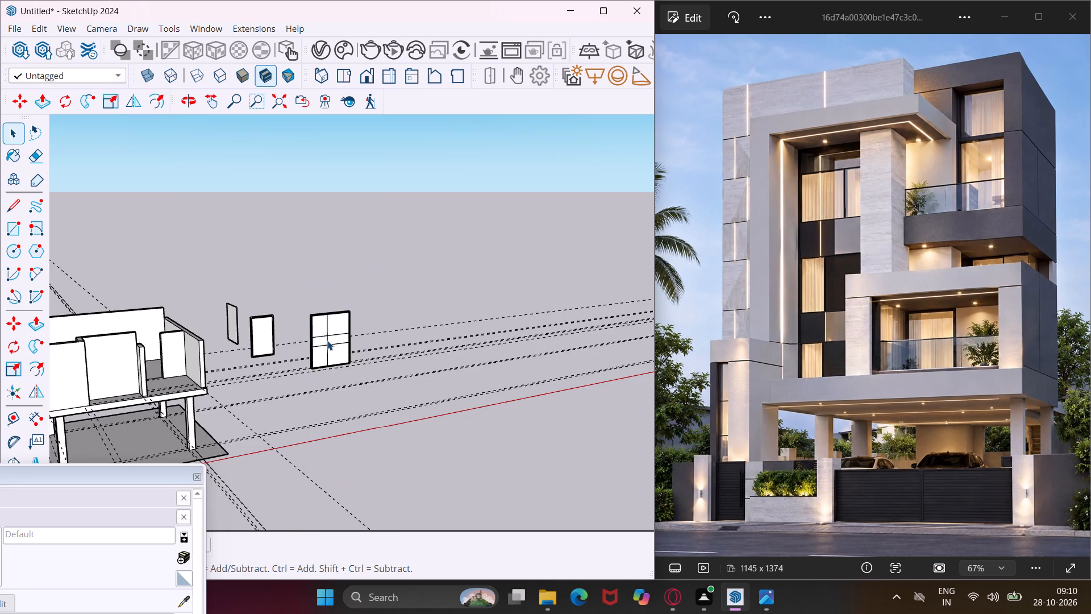
scroll(327, 341, "down", 2)
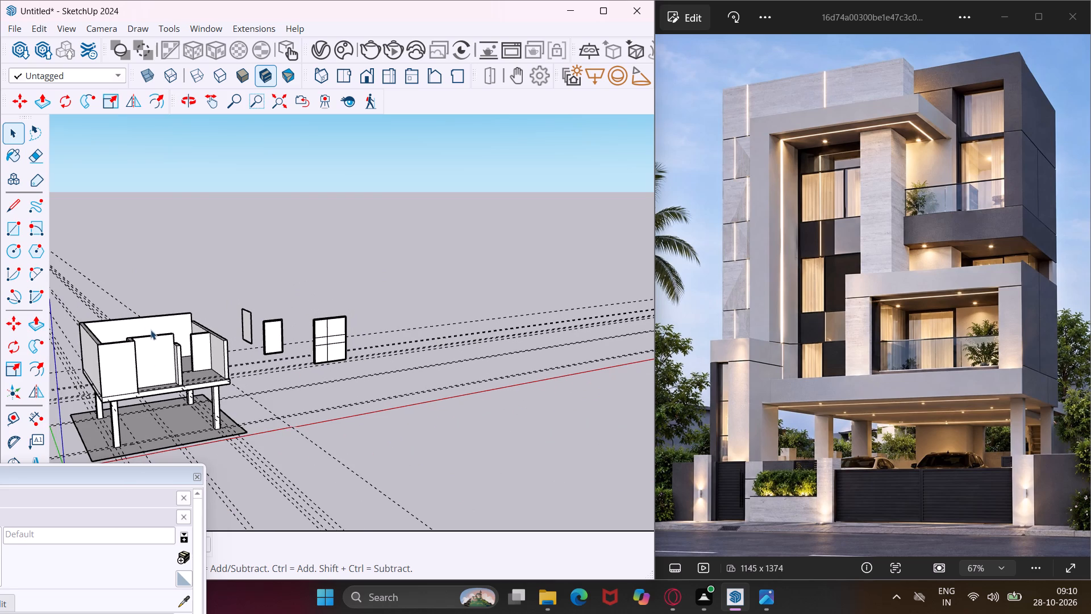
scroll(150, 331, "up", 3)
middle_click_drag(148, 331, 257, 381)
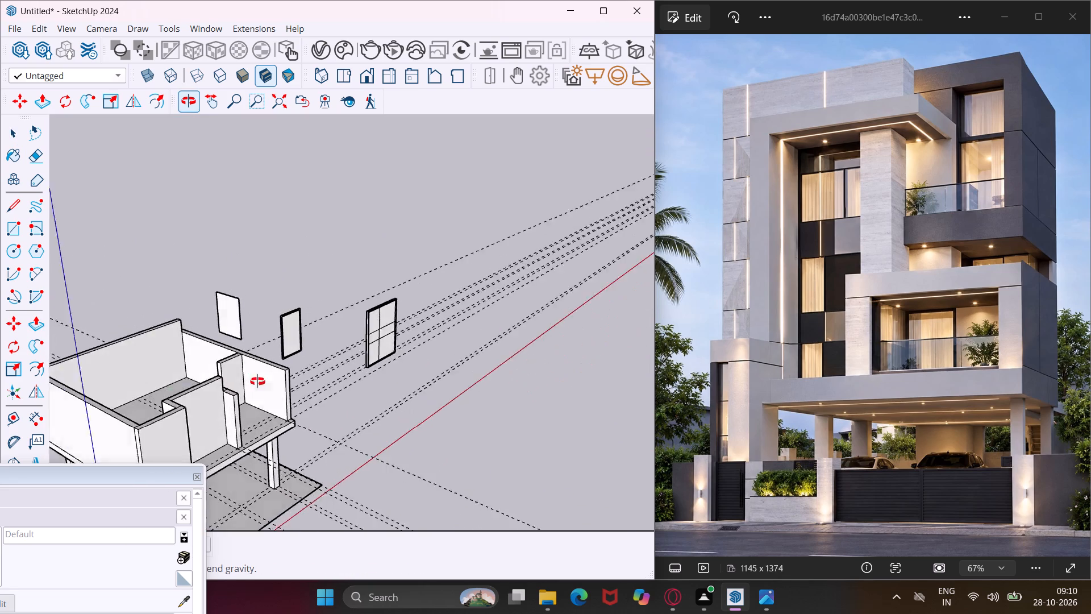
middle_click_drag(257, 381, 376, 388)
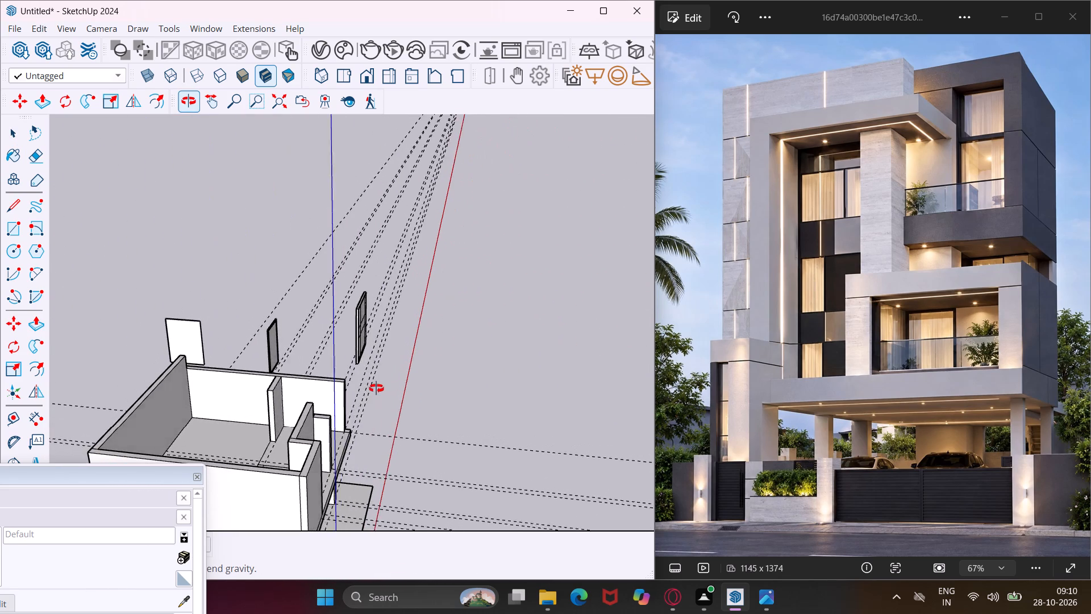
middle_click_drag(376, 388, 373, 388)
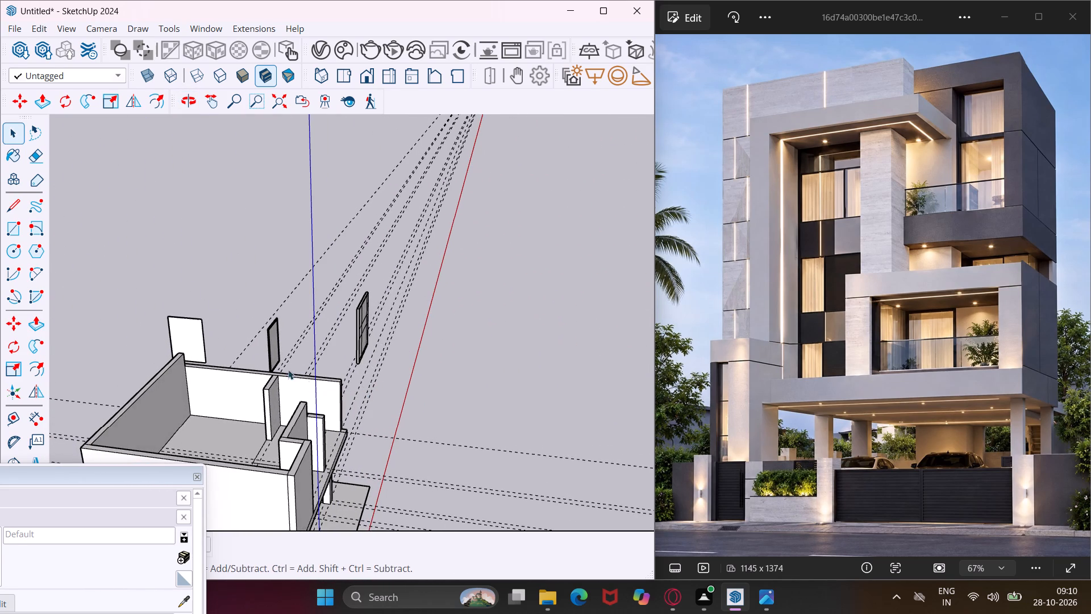
Search Chaos Cosmos for curtain, import Curtains 004 and place one copy near the red axis, in front of the divided panel.
left_click(344, 48)
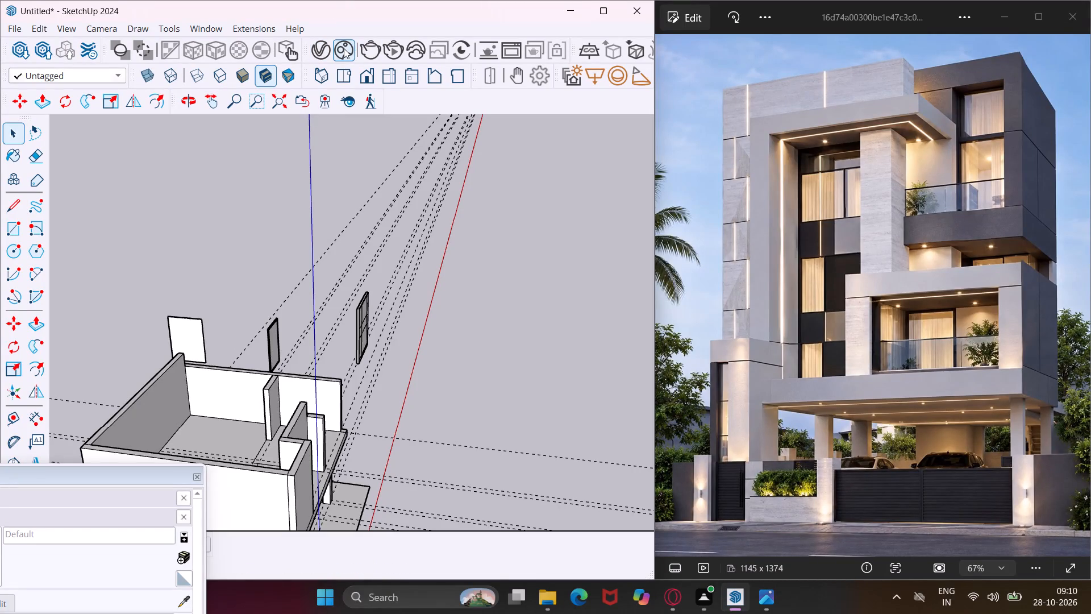
double_click(344, 48)
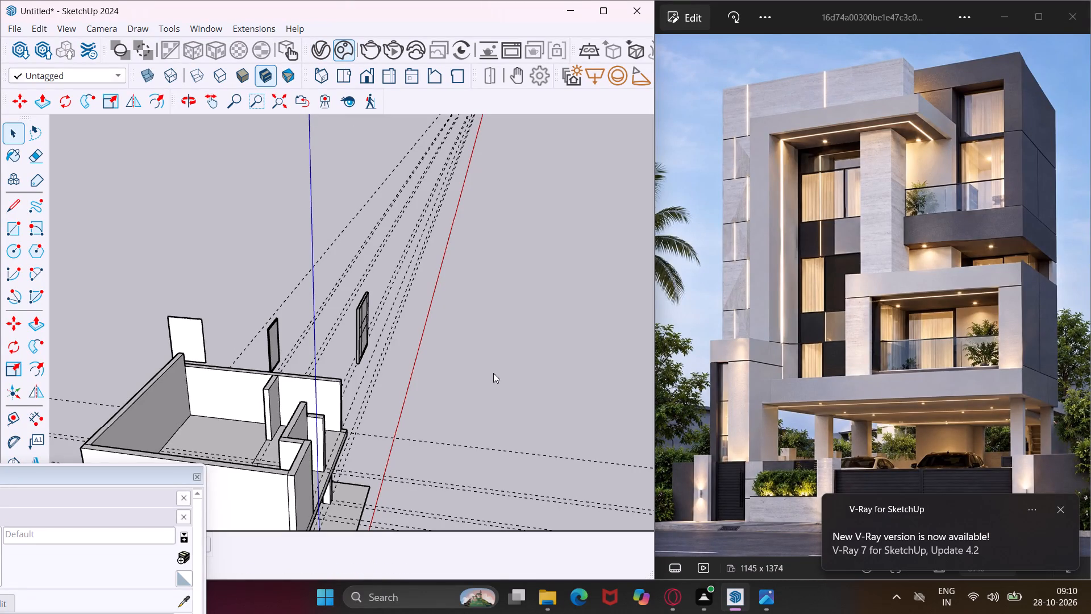
left_click(1065, 507)
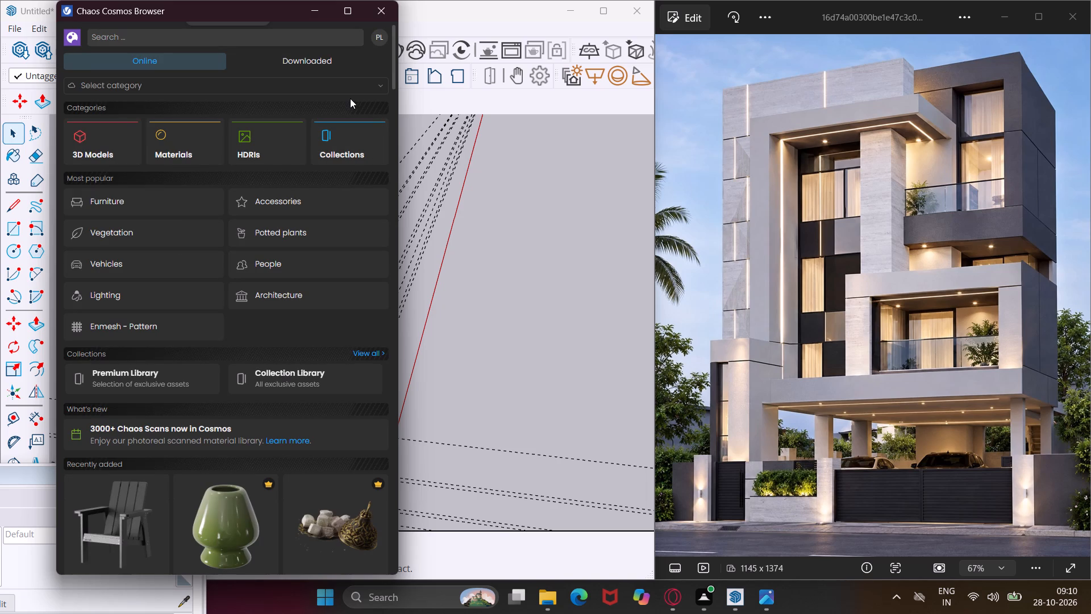
left_click(283, 42)
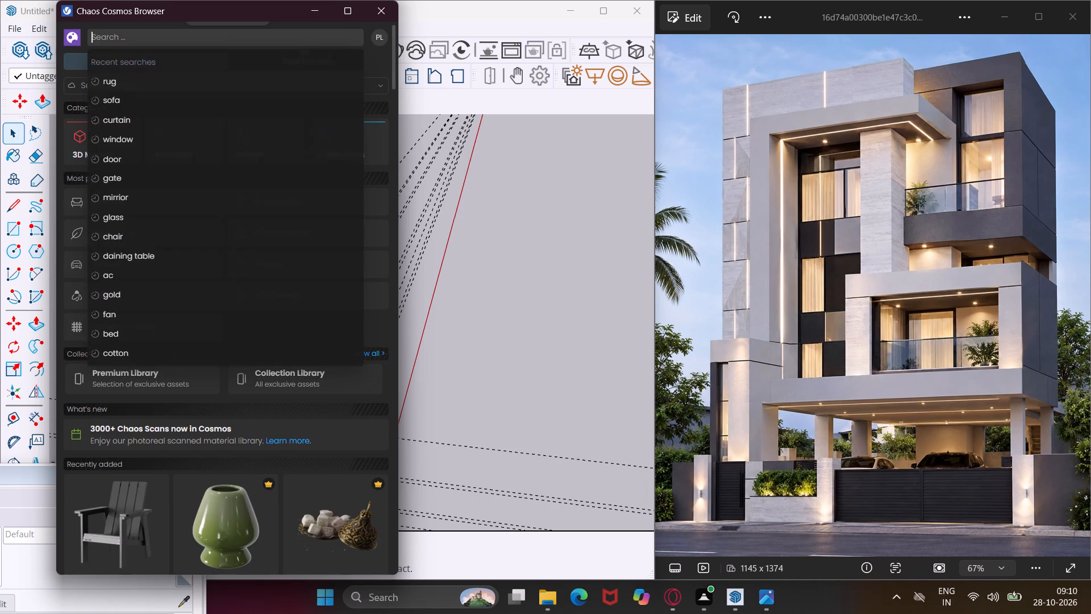
left_click(153, 116)
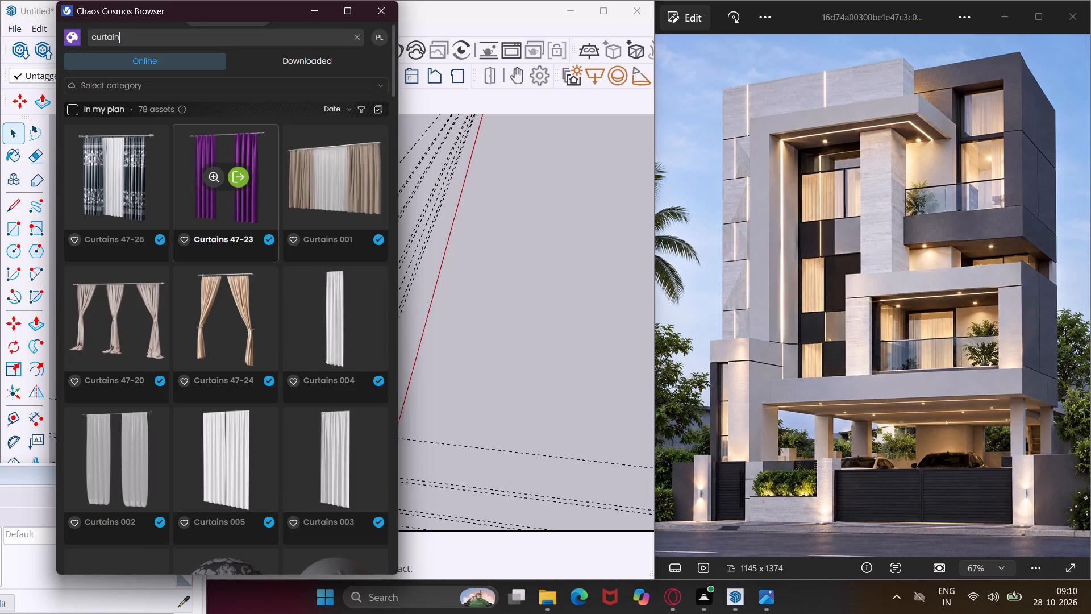
left_click(348, 320)
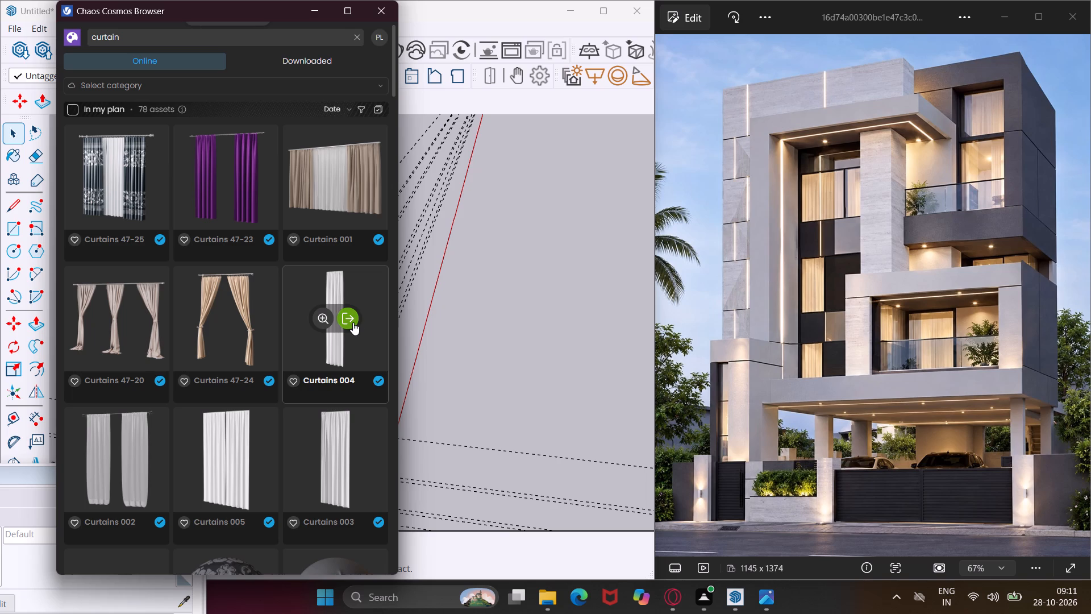
left_click(349, 321)
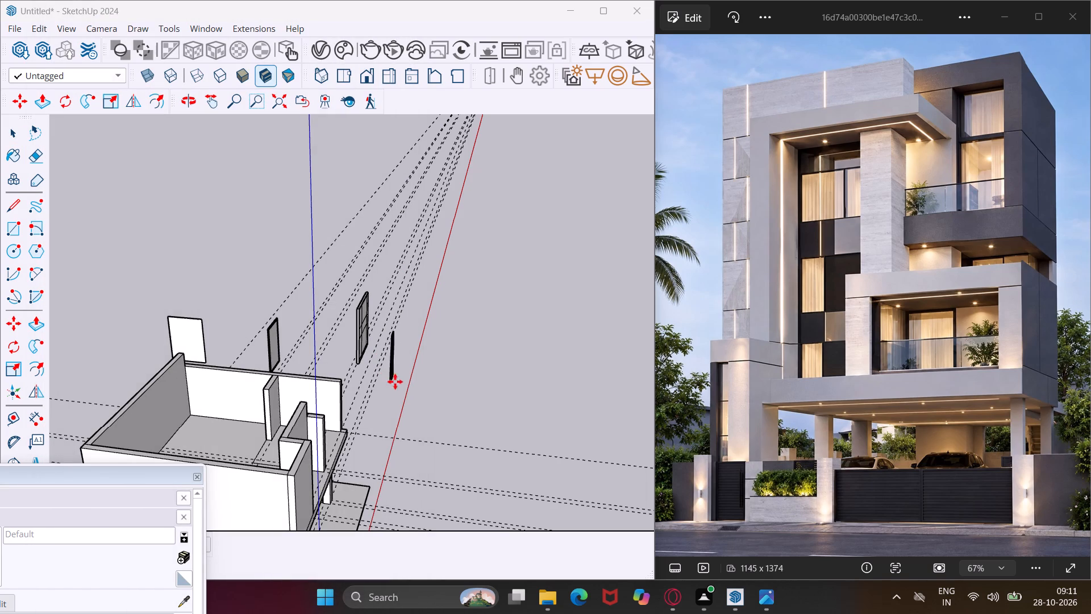
left_click(432, 395)
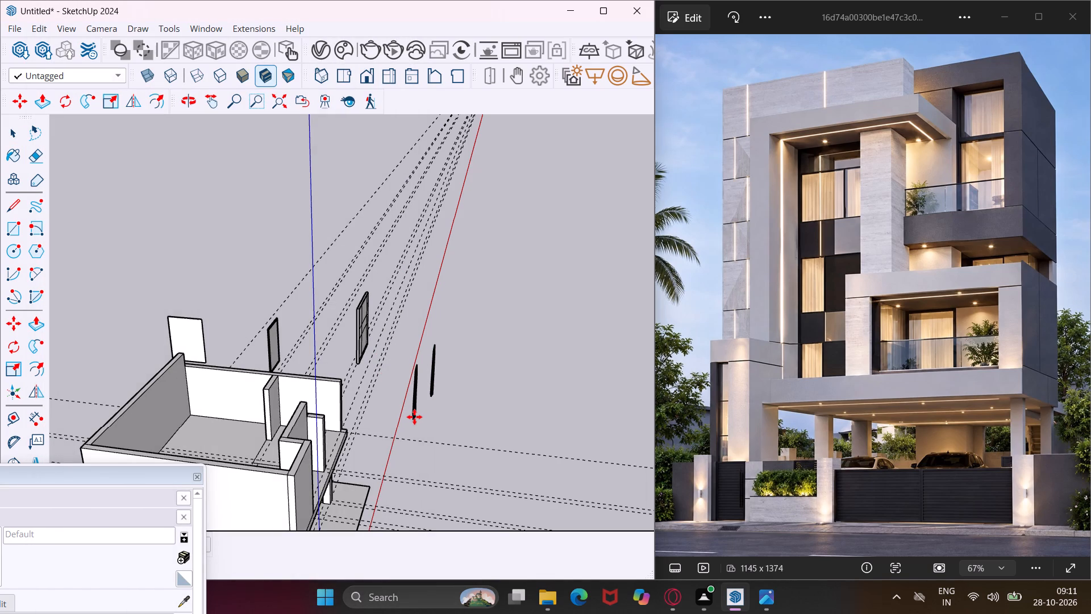
key("Escape")
left_click(320, 14)
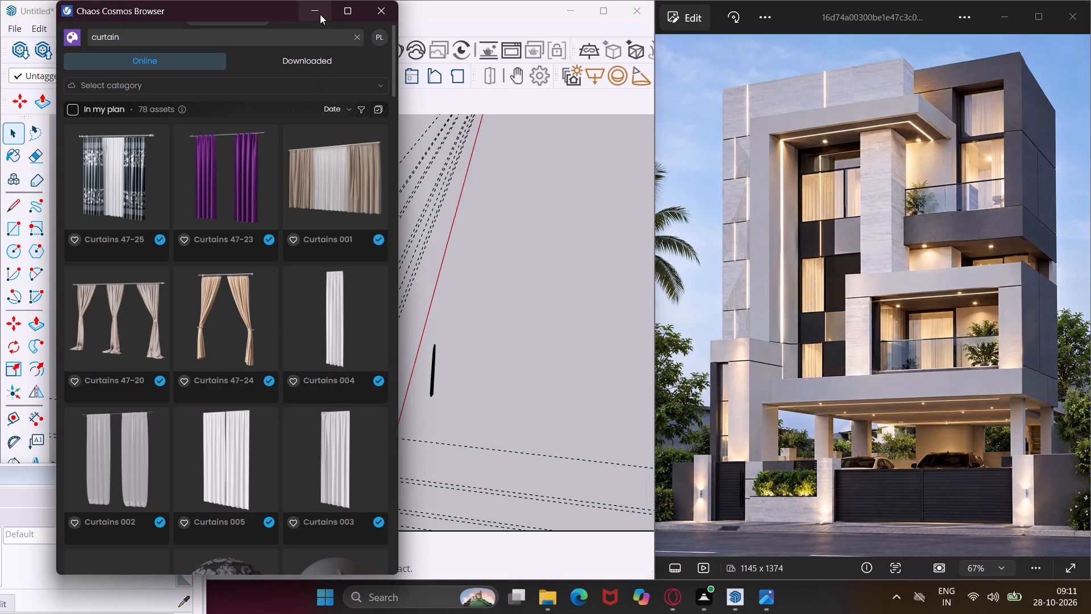
middle_click_drag(280, 458, 145, 455)
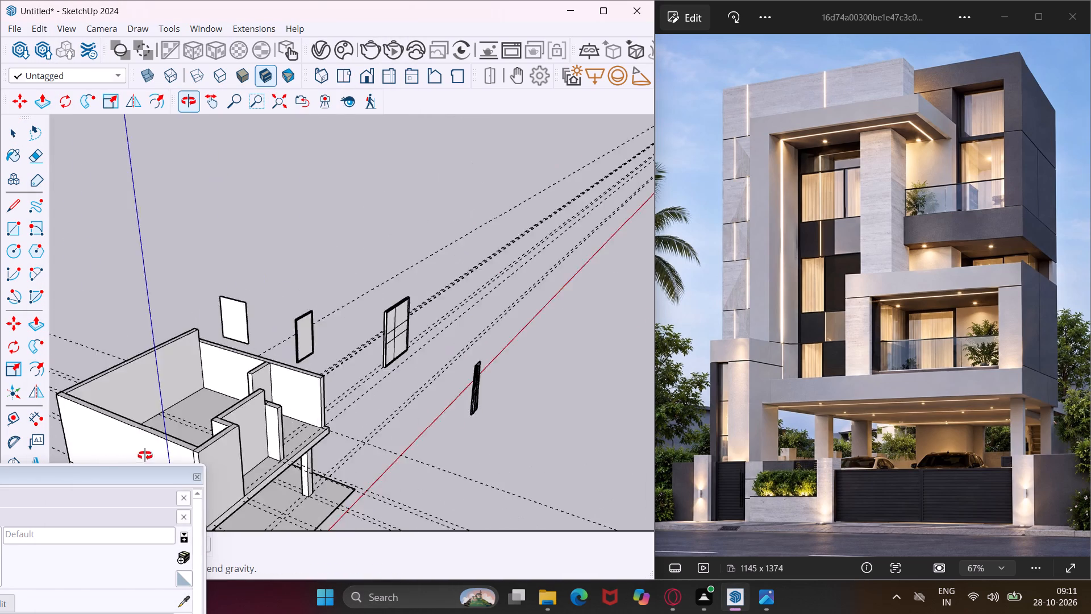
Push the upper floor's front wall section beside the narrow upright back with Push/Pull to open up that wall.
middle_click_drag(145, 455, 99, 449)
scroll(99, 449, "up", 1)
scroll(234, 373, "up", 9)
middle_click_drag(218, 418, 148, 372)
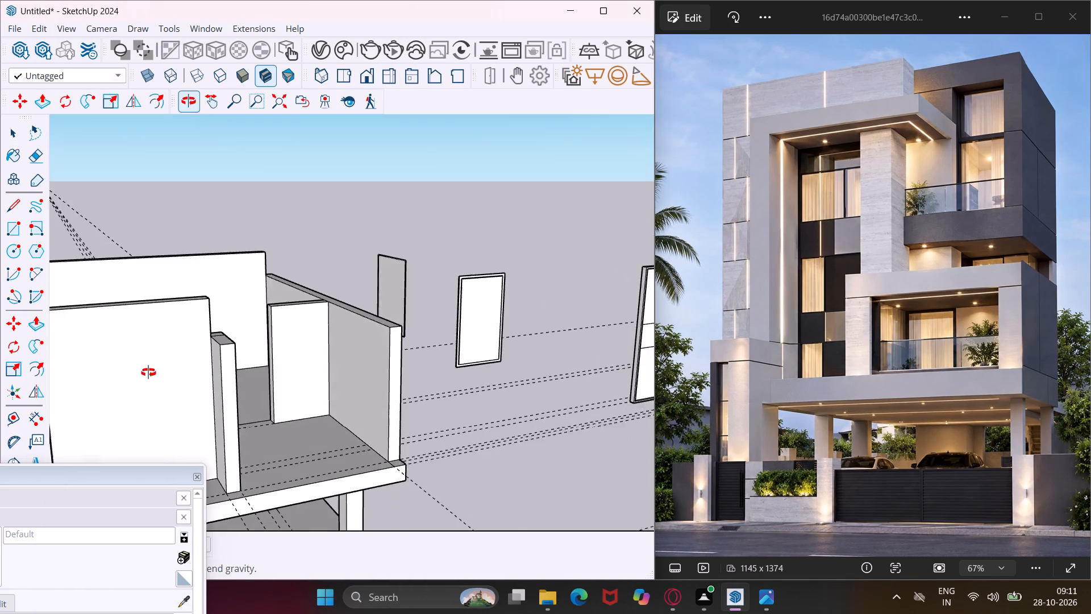
middle_click_drag(148, 372, 144, 367)
left_click(149, 367)
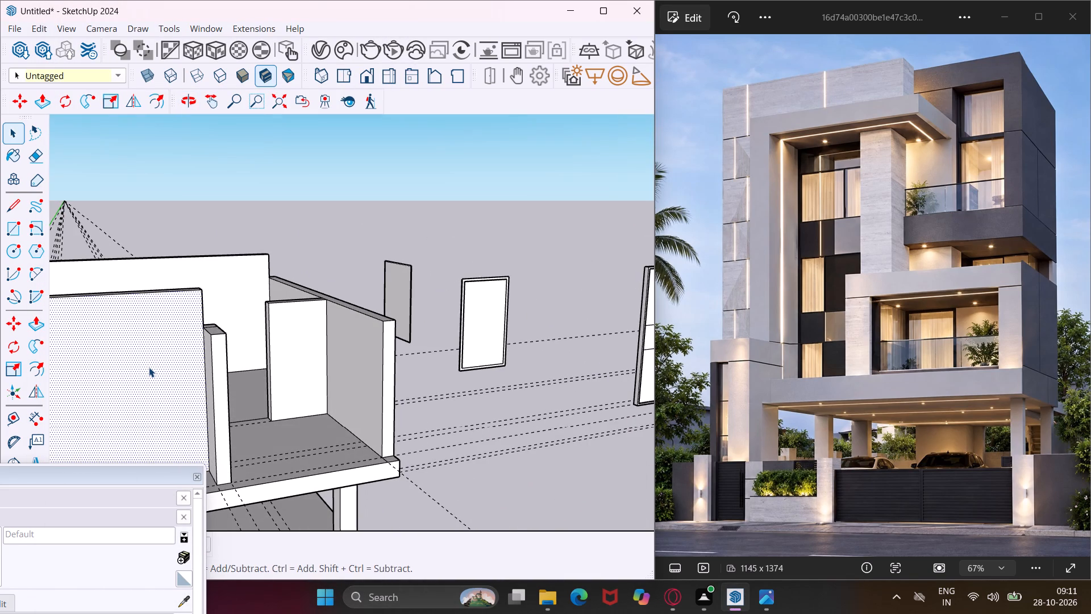
key("p")
left_click(149, 367)
left_click(151, 347)
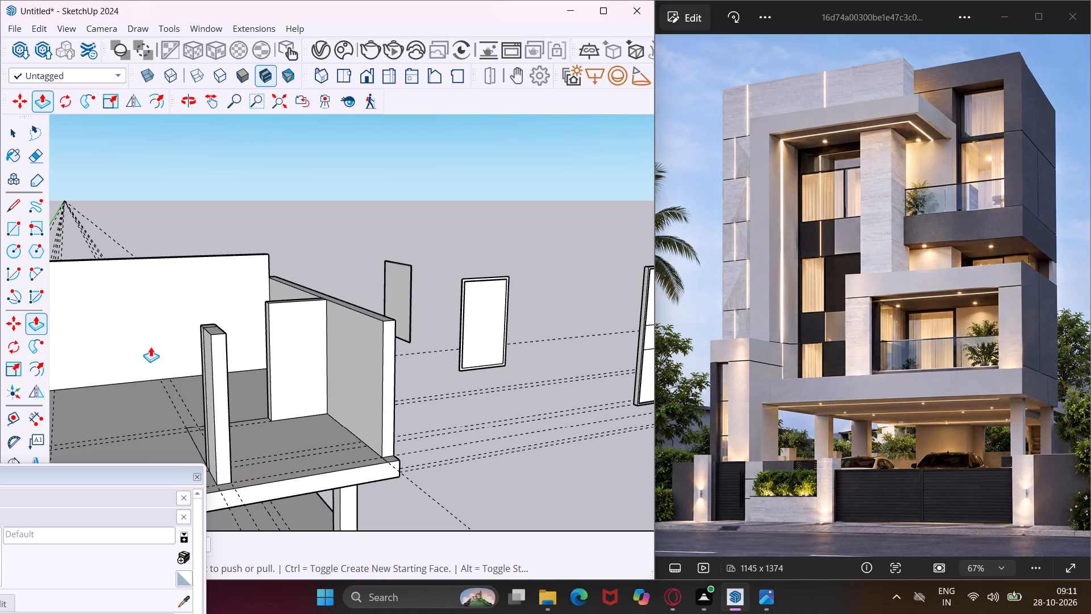
scroll(152, 347, "down", 10)
key("Escape")
key("space")
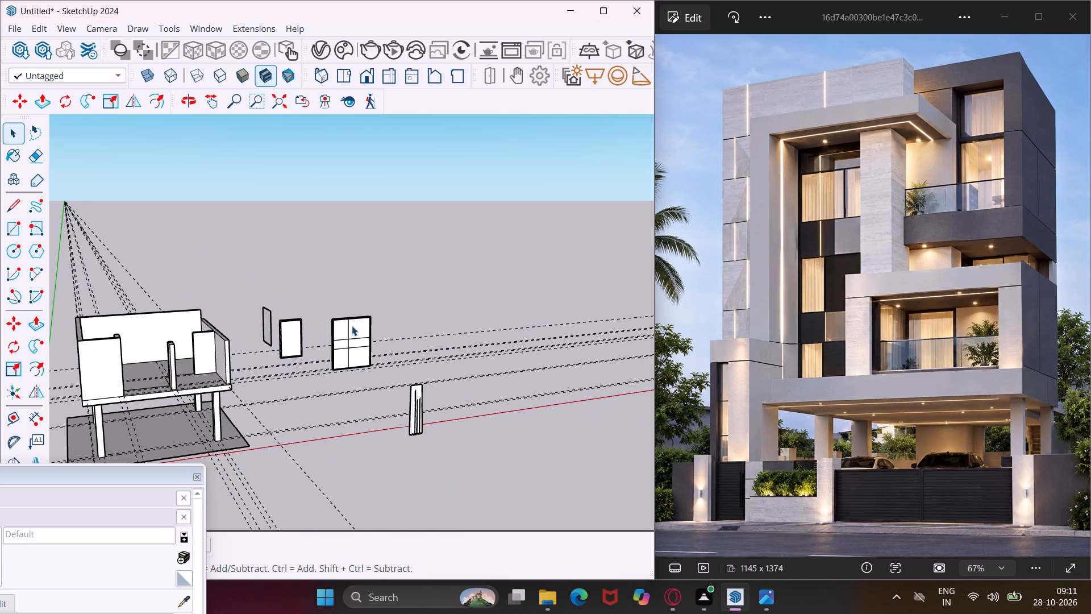
Bring the floating Default Tray into view beside the third window panel and show the Glass and Mirrors material collection.
scroll(370, 314, "up", 5)
scroll(335, 354, "up", 5)
middle_click_drag(329, 332, 510, 414)
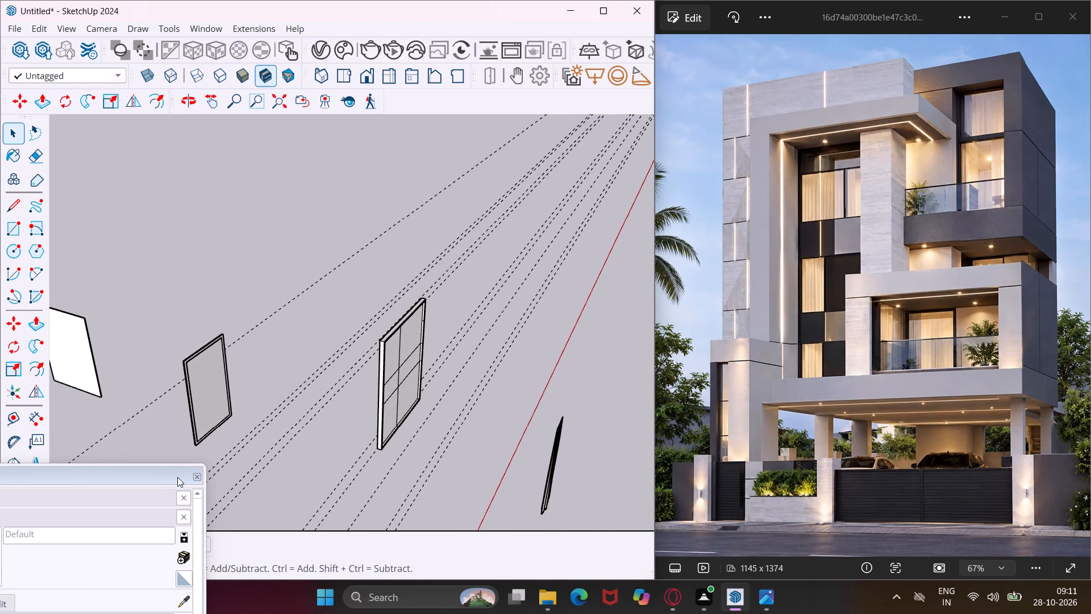
left_click_drag(177, 477, 387, 327)
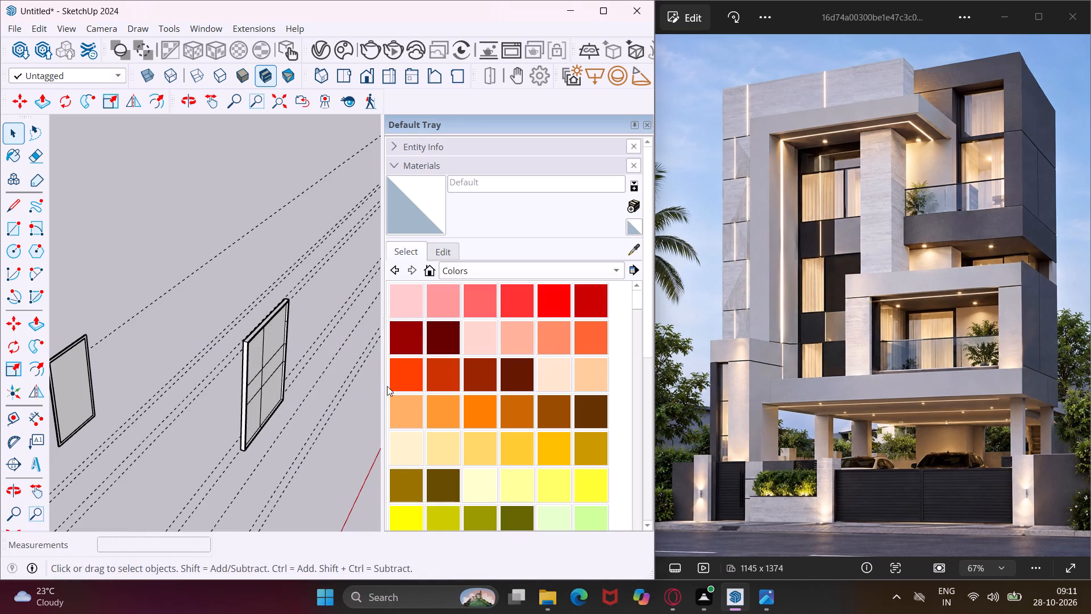
left_click(561, 266)
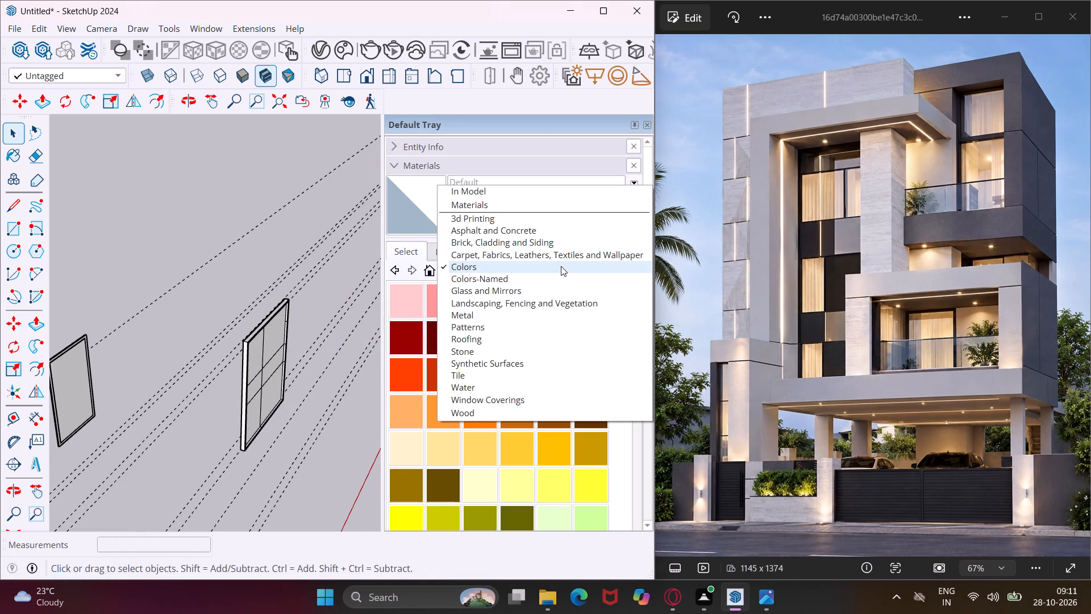
left_click_drag(532, 122, 564, 159)
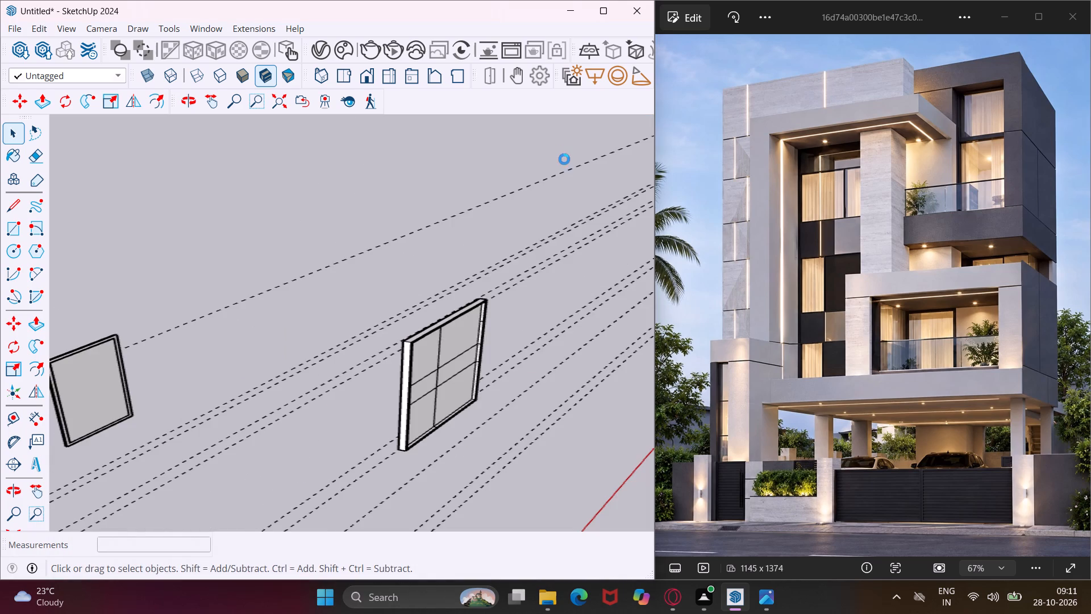
left_click_drag(564, 159, 567, 162)
left_click_drag(581, 171, 618, 188)
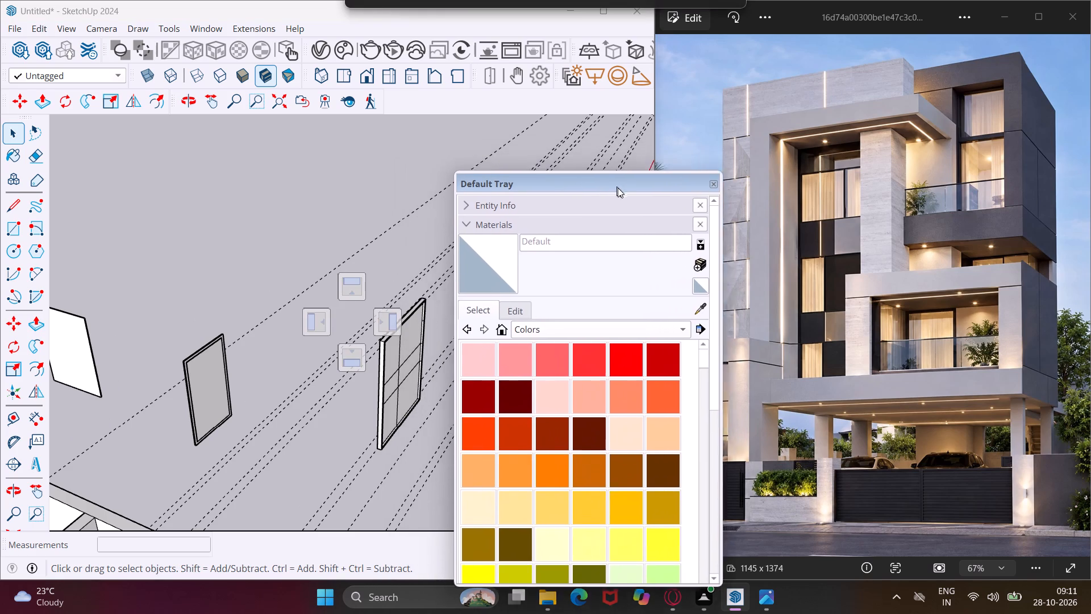
left_click_drag(618, 188, 723, 404)
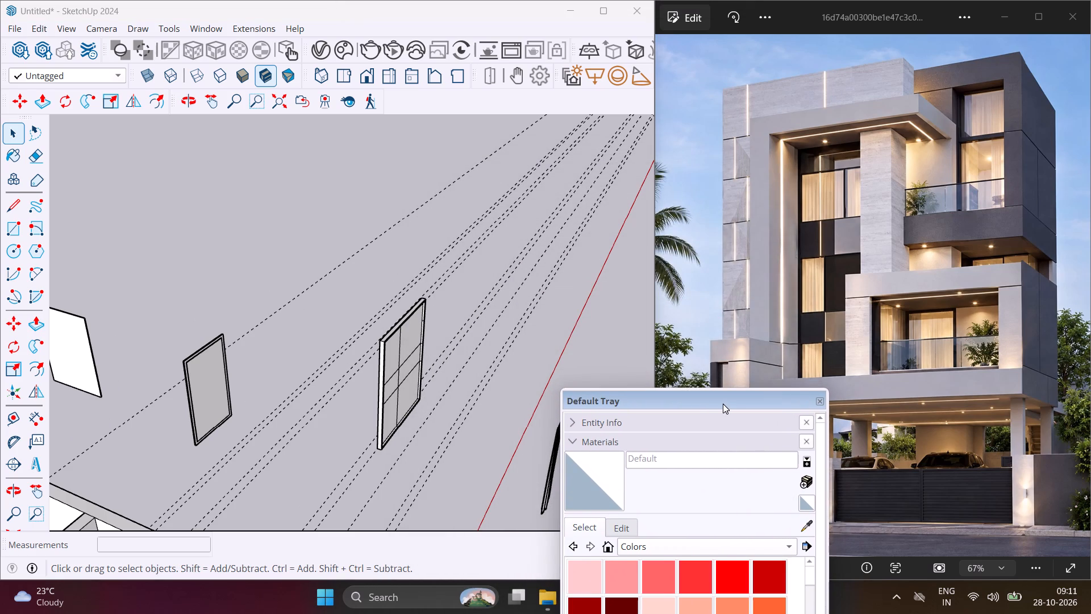
left_click_drag(723, 404, 729, 390)
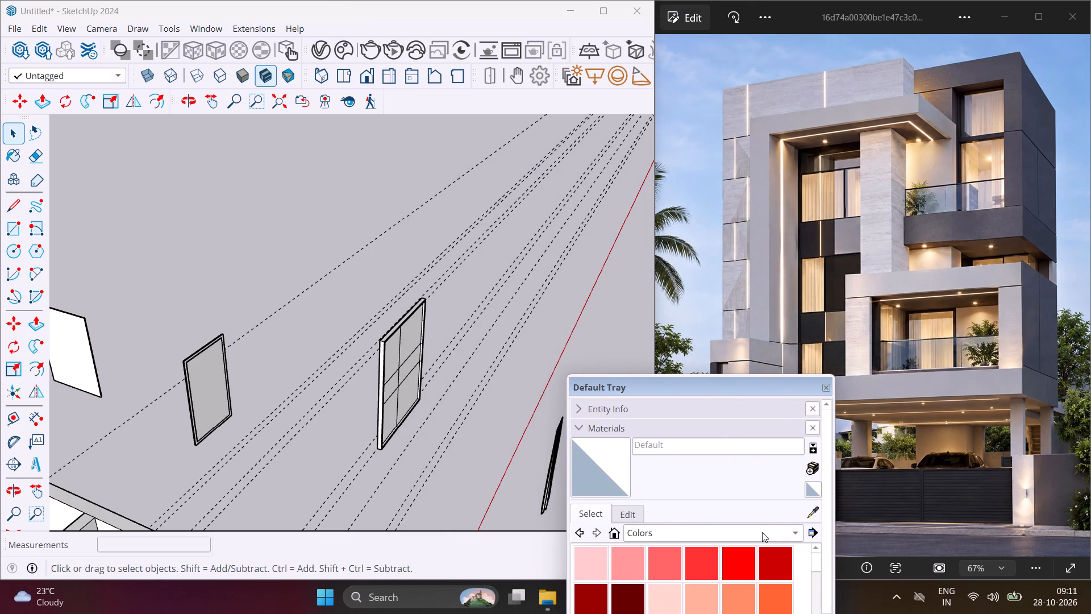
left_click(790, 536)
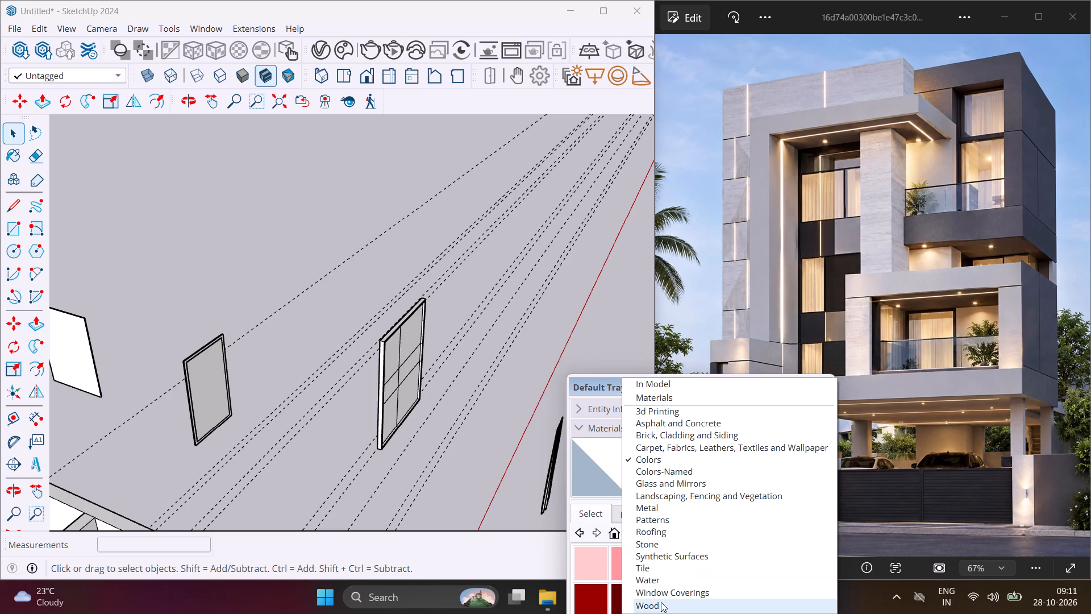
scroll(660, 602, "down", 2)
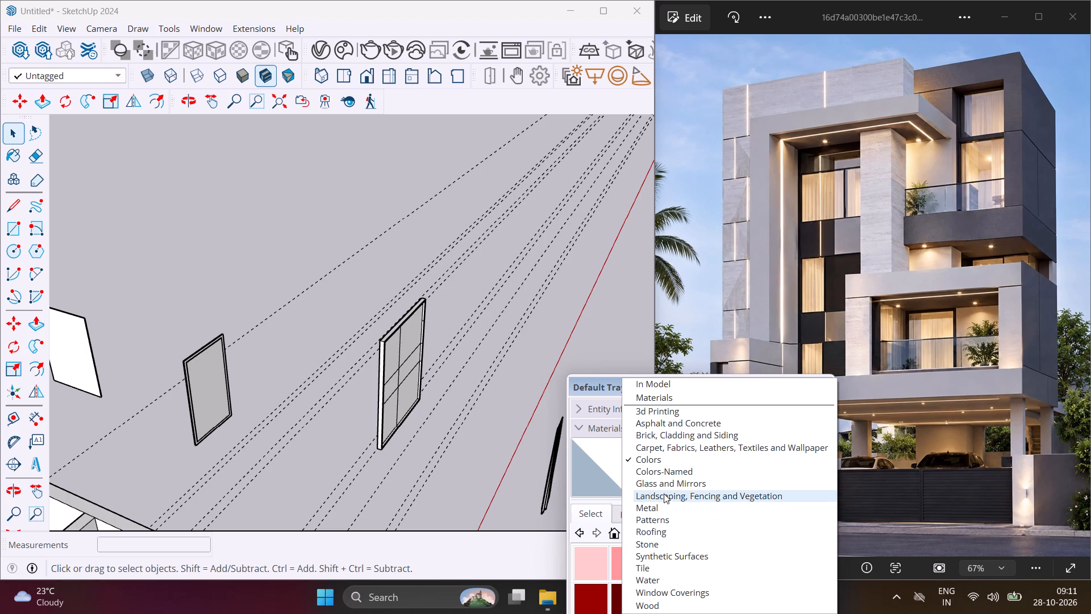
left_click(661, 486)
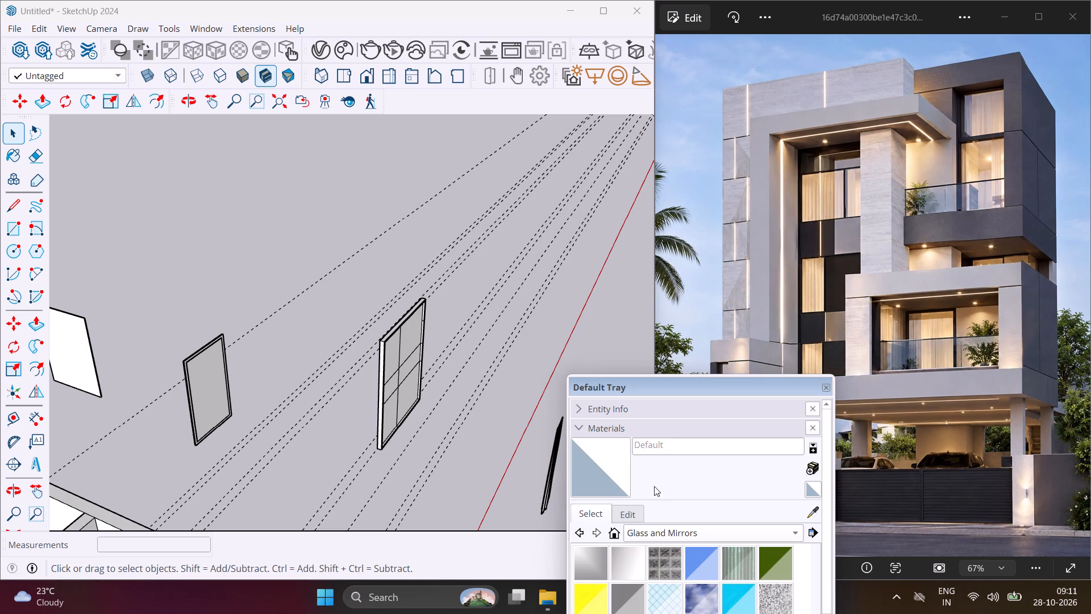
Paint the third panel's upper-left, middle-right and lower-left panes with the Mirror 02 material.
left_click(626, 562)
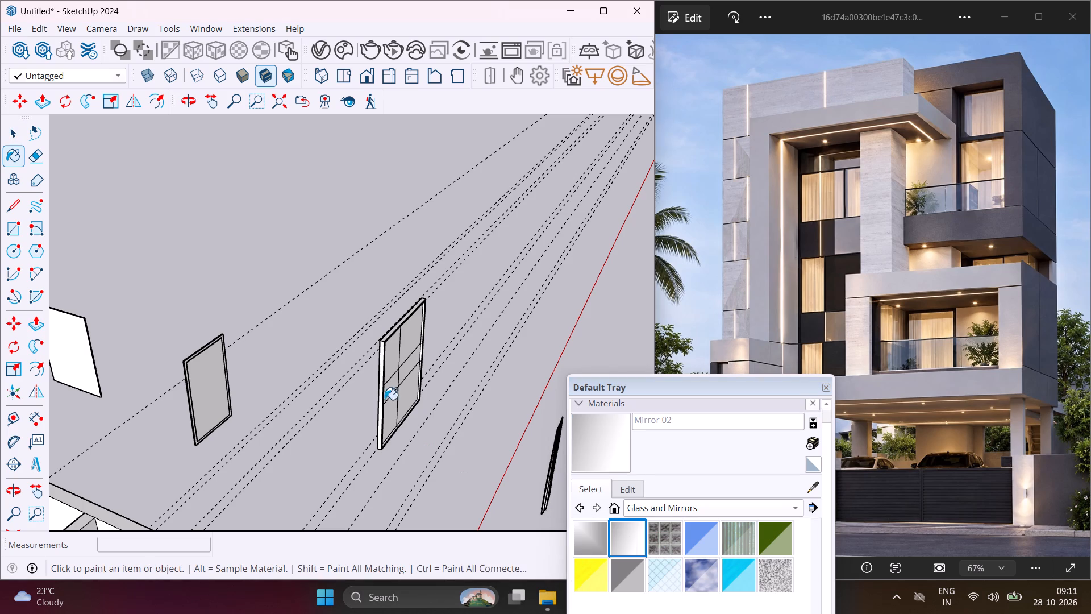
scroll(392, 357, "up", 9)
left_click(397, 357)
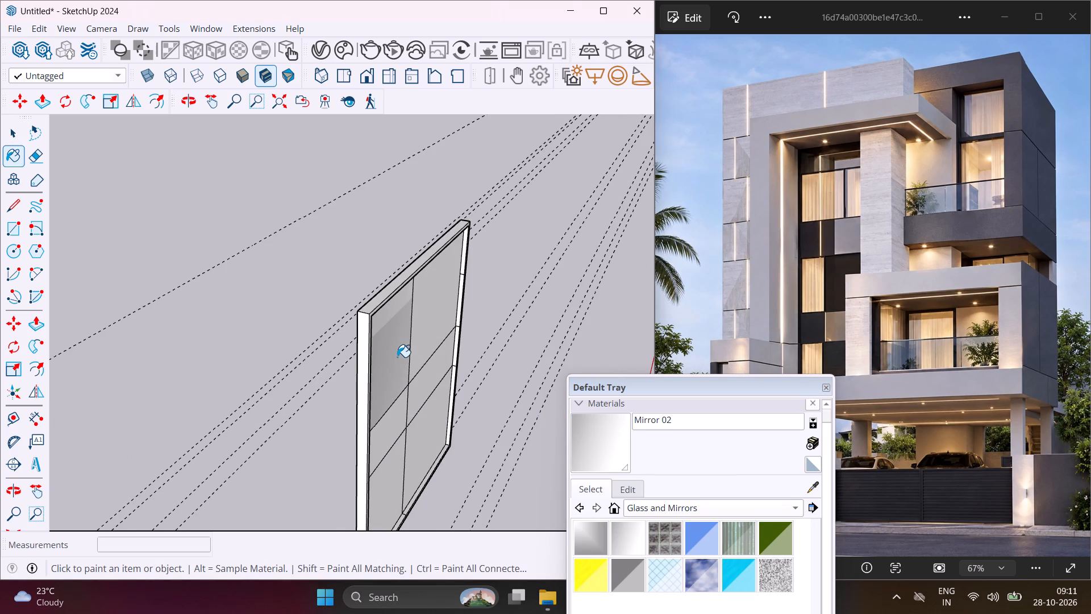
middle_click_drag(397, 357, 648, 373)
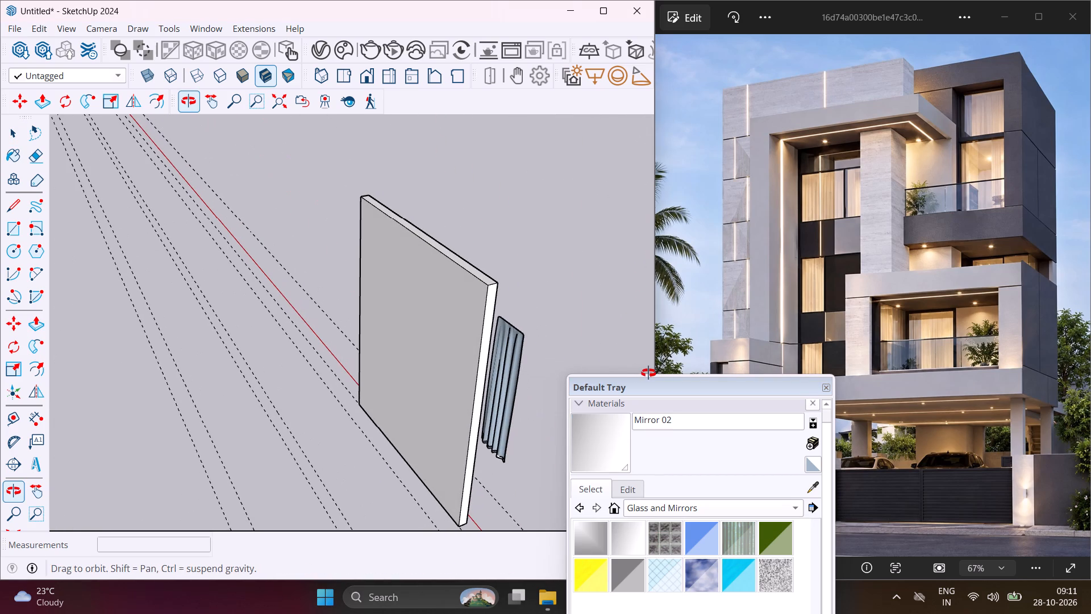
middle_click_drag(648, 373, 377, 338)
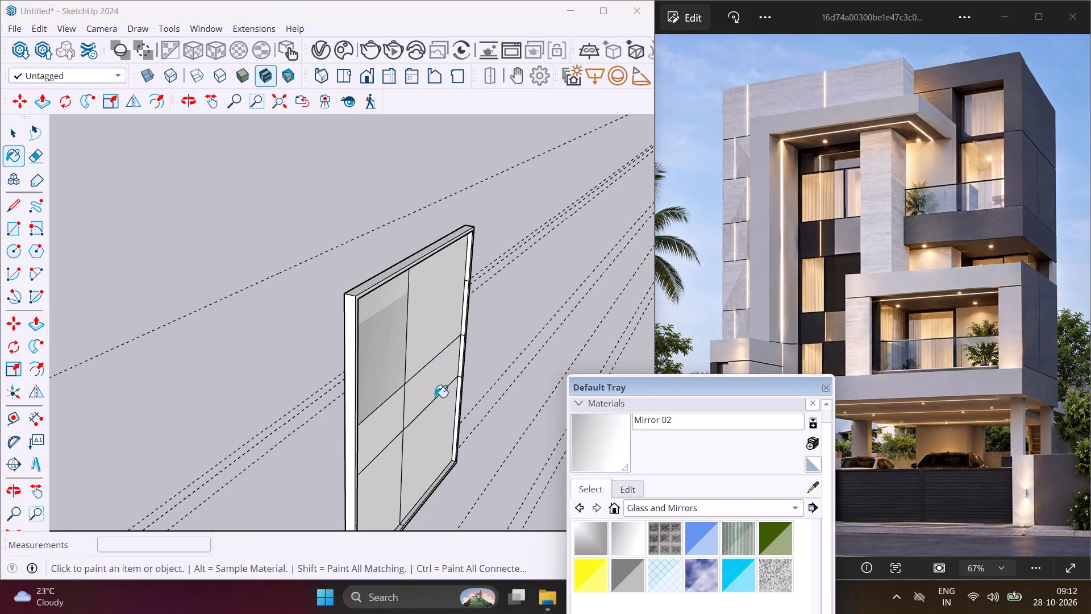
left_click(423, 392)
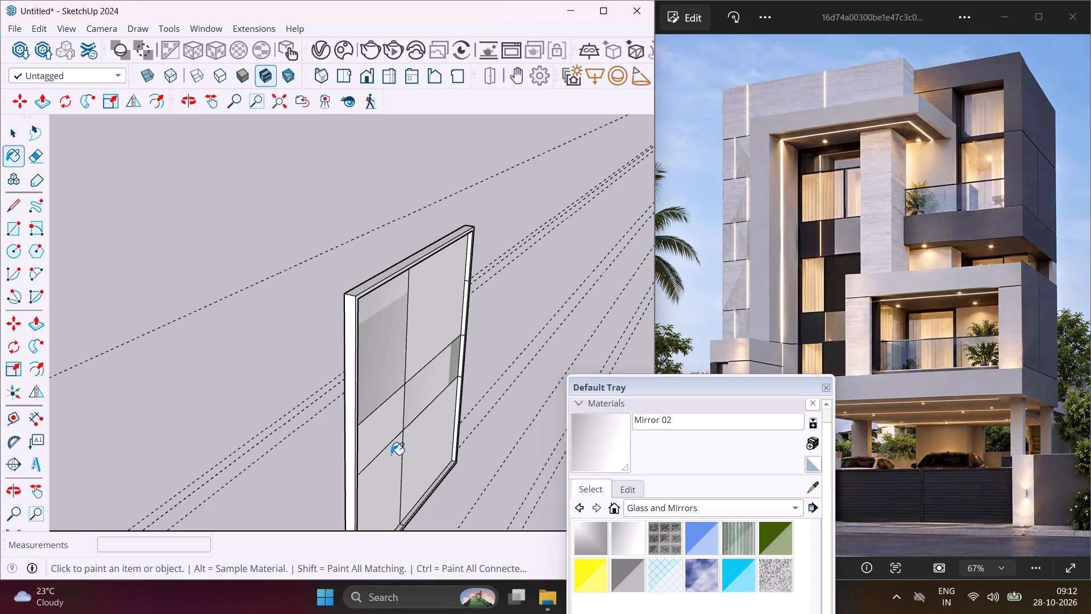
left_click(390, 474)
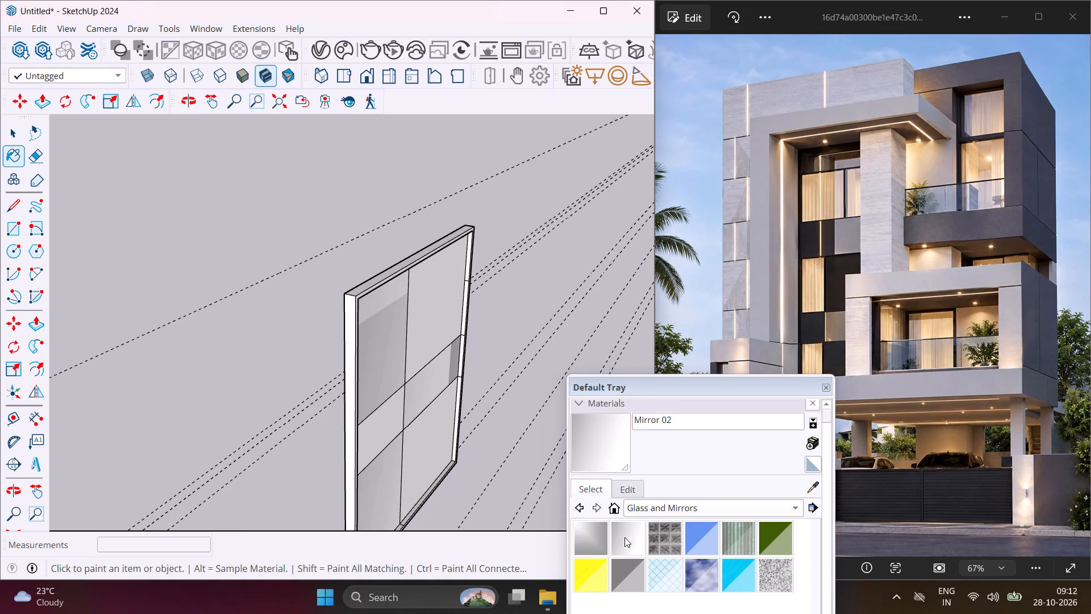
left_click(636, 530)
left_click(378, 343)
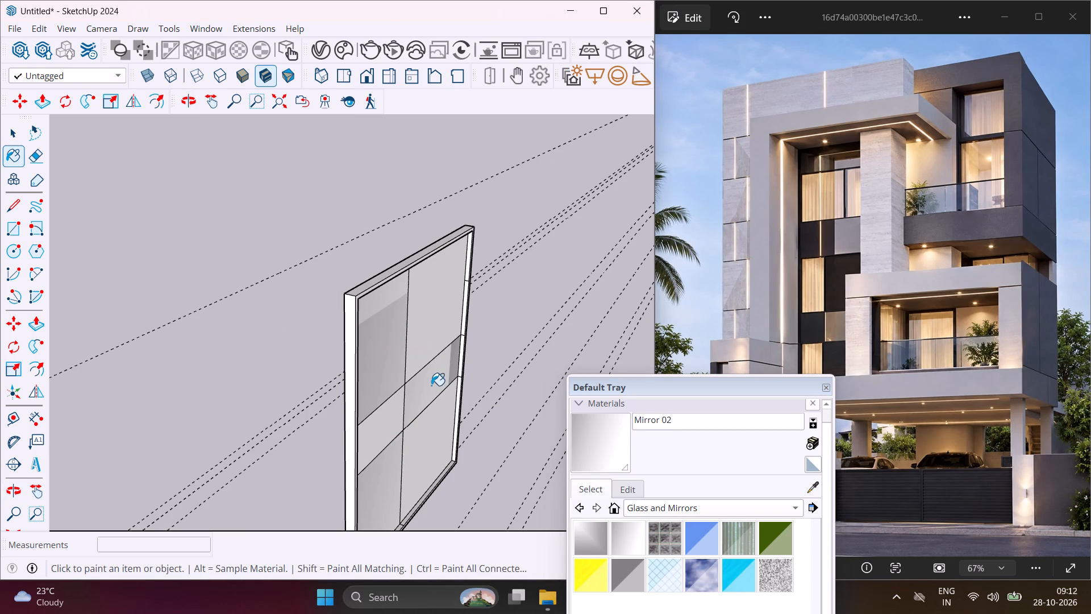
left_click(431, 385)
left_click(390, 466)
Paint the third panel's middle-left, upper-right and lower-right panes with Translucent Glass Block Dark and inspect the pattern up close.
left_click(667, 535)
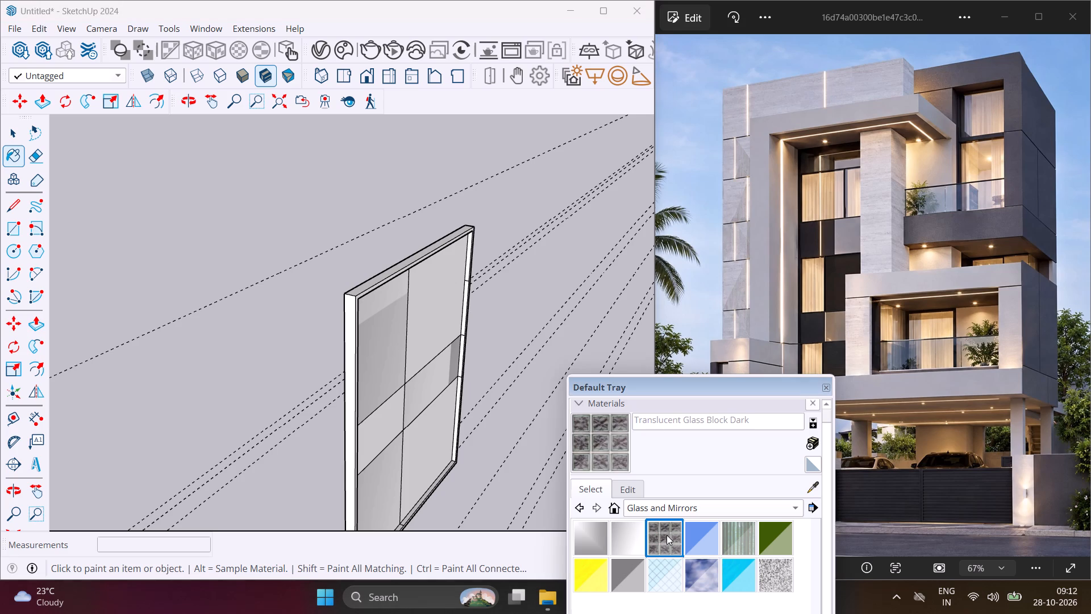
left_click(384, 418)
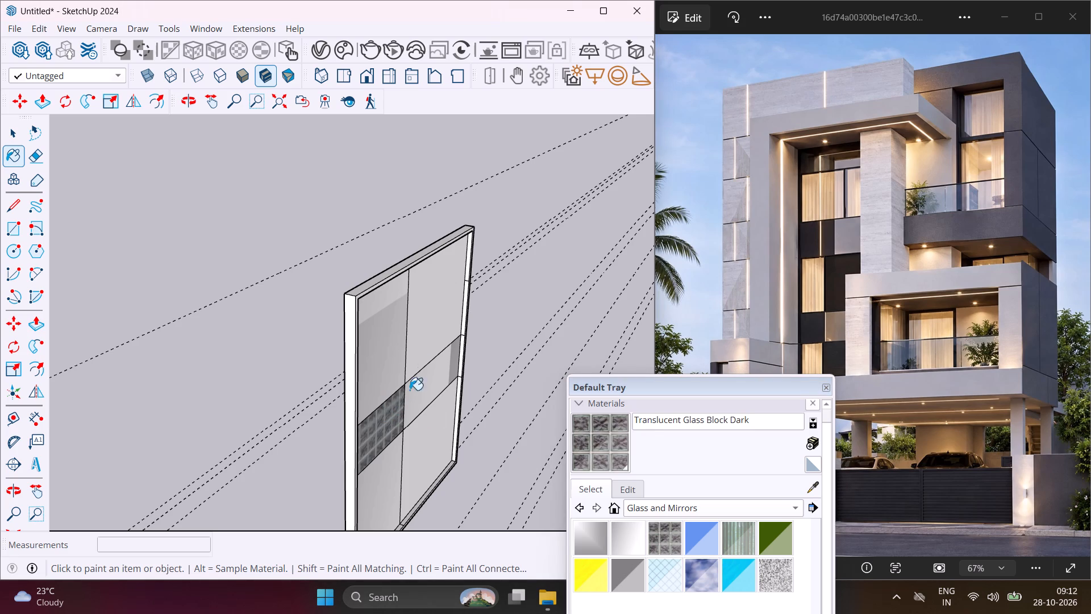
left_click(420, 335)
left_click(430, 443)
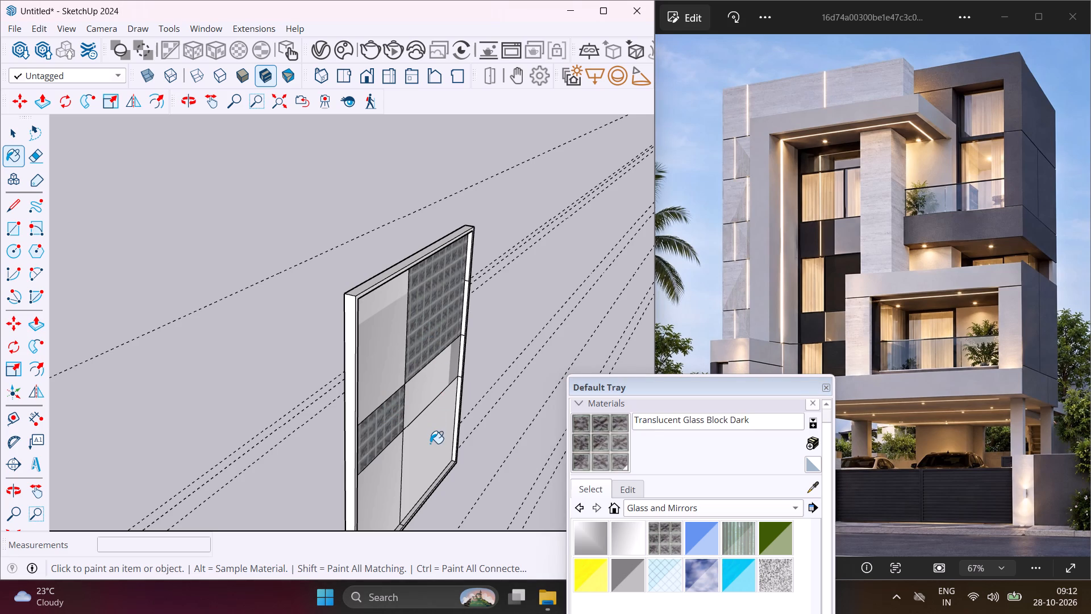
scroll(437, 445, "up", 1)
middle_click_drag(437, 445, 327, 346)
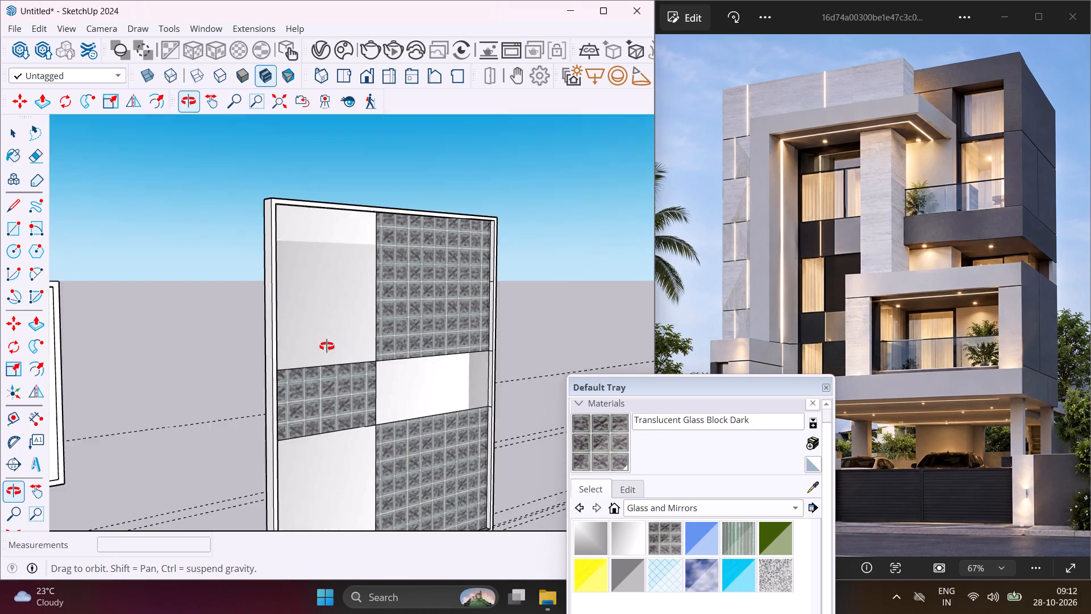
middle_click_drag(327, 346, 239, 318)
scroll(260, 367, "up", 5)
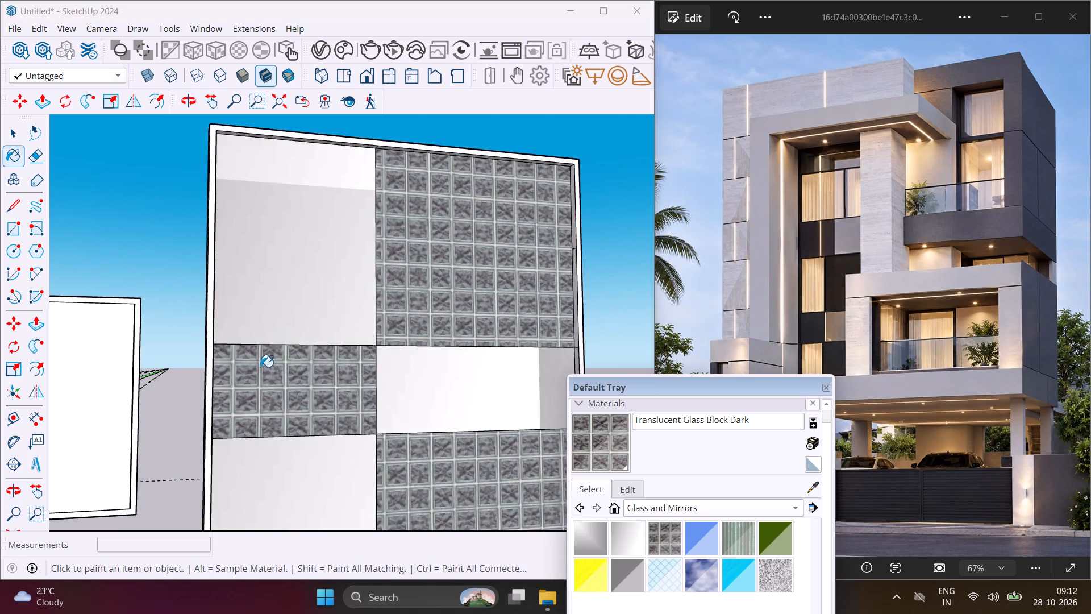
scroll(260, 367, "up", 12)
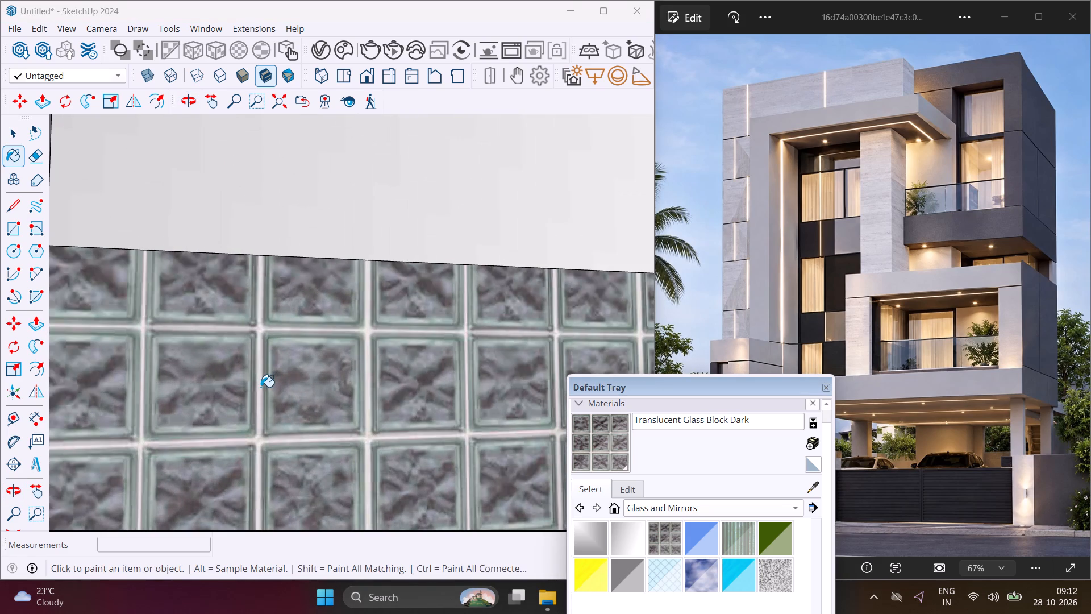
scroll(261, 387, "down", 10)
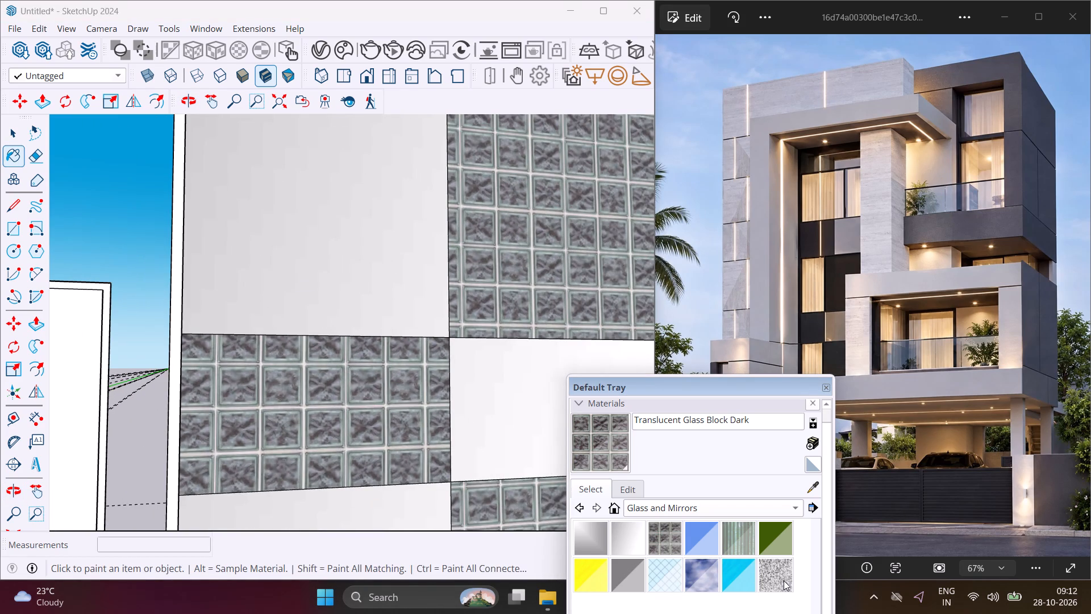
Paint the third panel's middle-left, upper-right and lower-right panes with Translucent Resin Crush Gray.
left_click(784, 580)
left_click(284, 405)
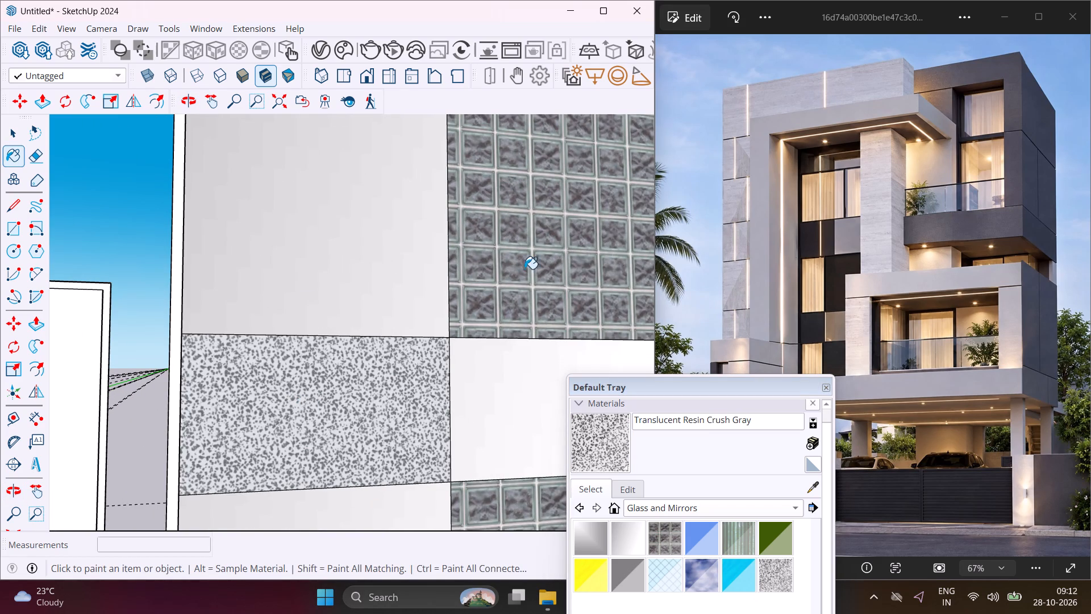
left_click(509, 247)
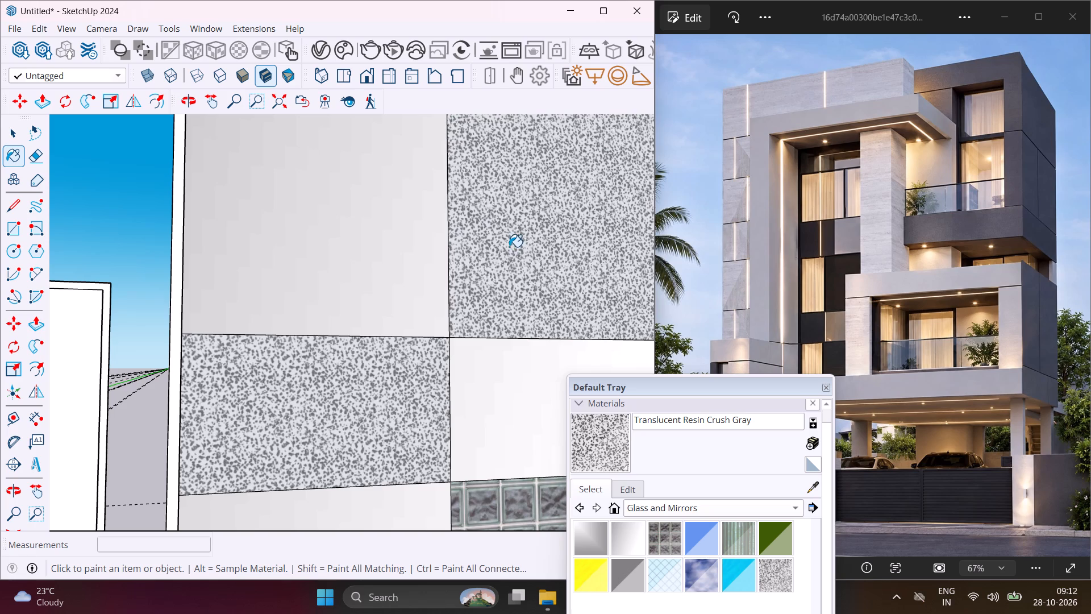
left_click(485, 500)
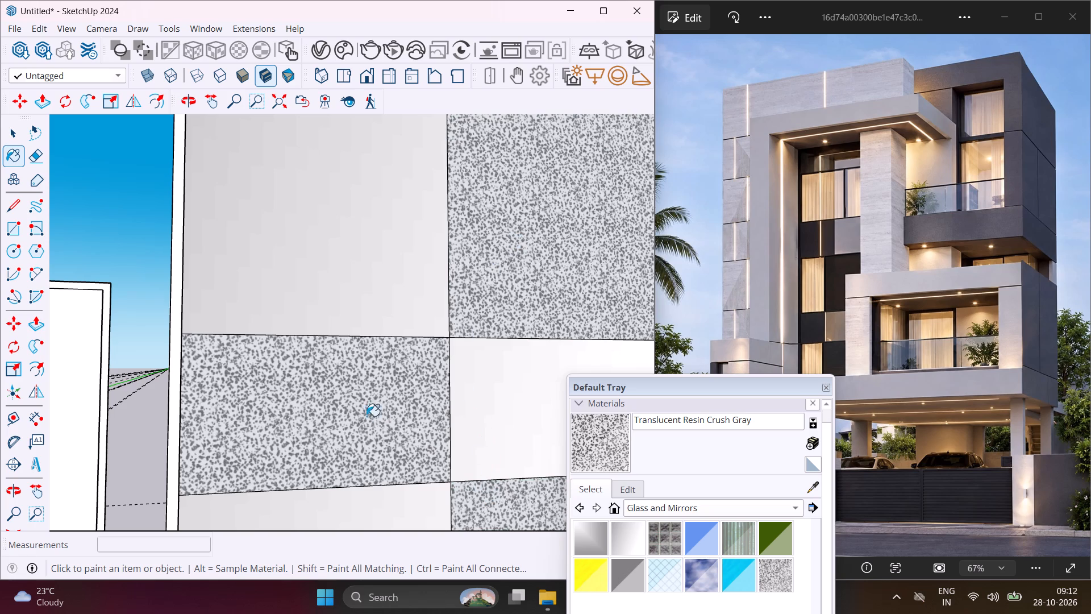
Paint the large back face of the third panel with Translucent Glass Gray.
scroll(331, 389, "down", 11)
middle_click_drag(317, 380, 606, 476)
scroll(317, 380, "up", 1)
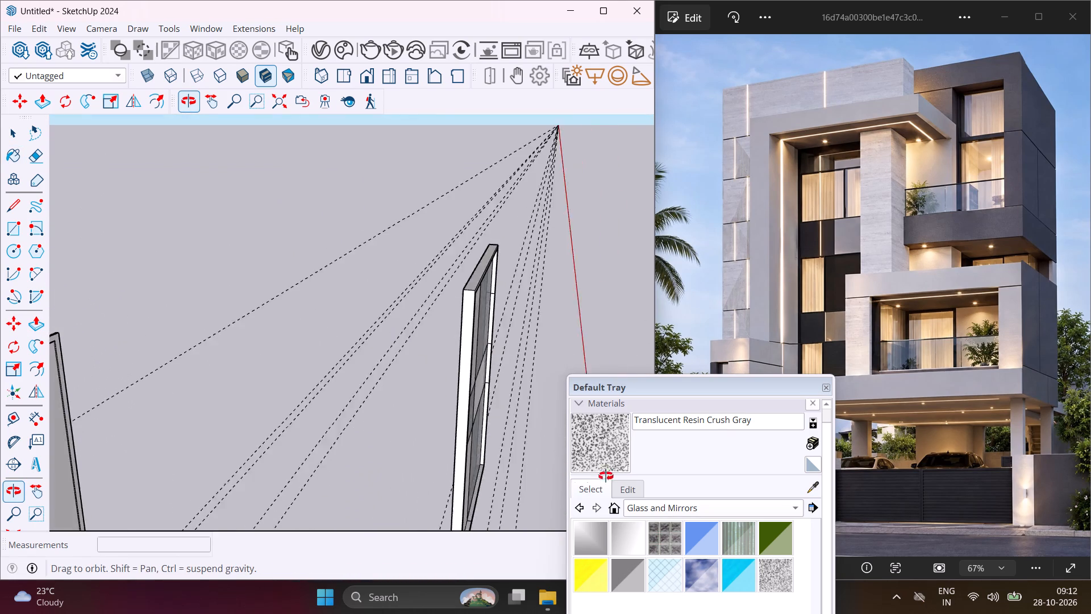
middle_click_drag(606, 476, 683, 462)
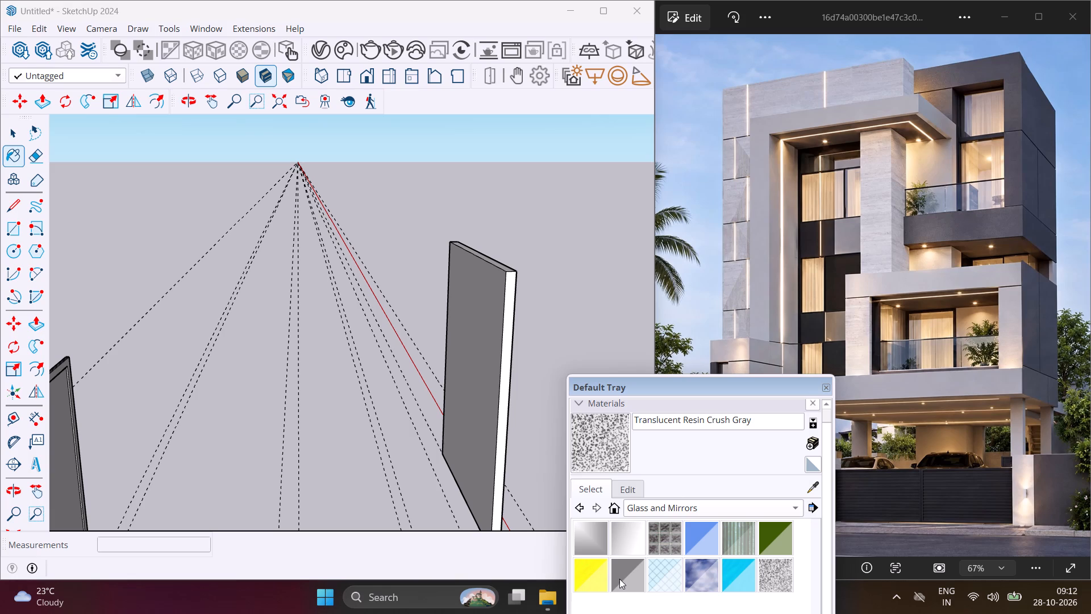
left_click(619, 579)
left_click(475, 399)
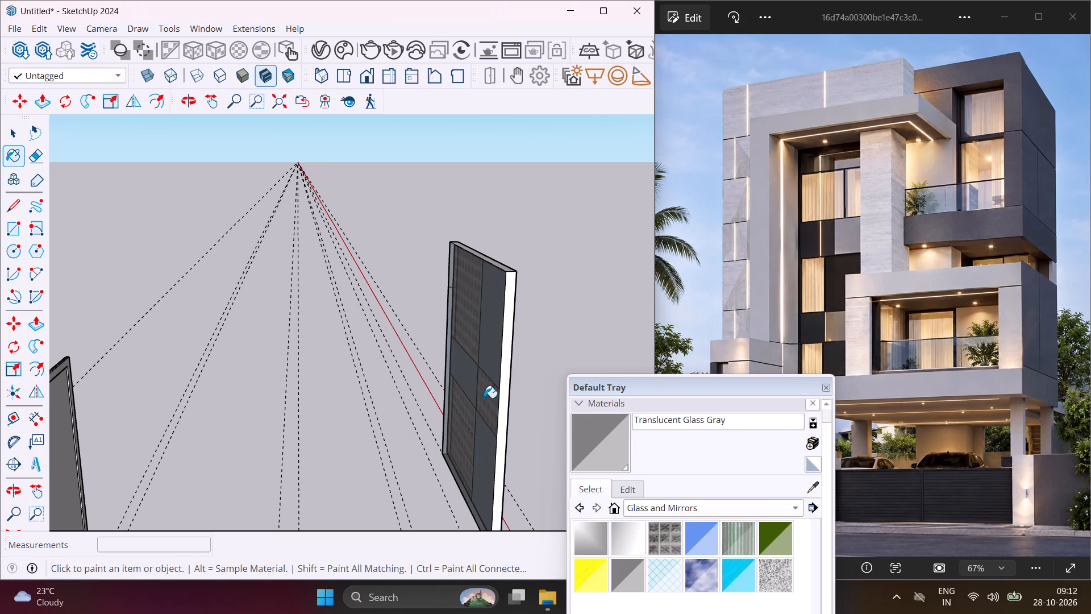
Paint the front and back faces of the plain framed panel beside the third panel with Mirror 02.
middle_click_drag(494, 399, 203, 399)
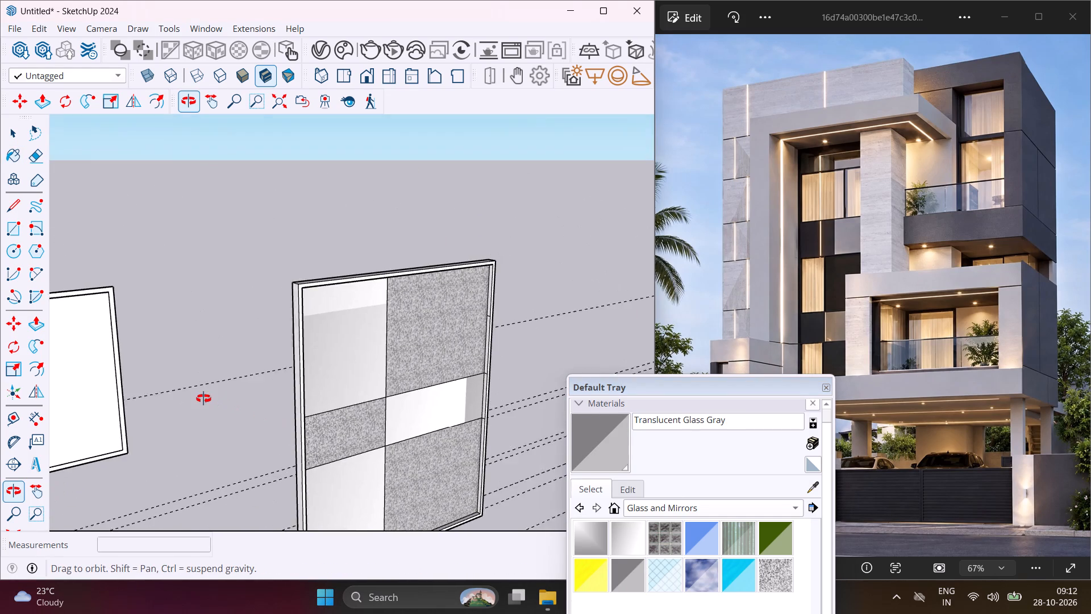
middle_click_drag(203, 399, 203, 399)
scroll(202, 398, "down", 8)
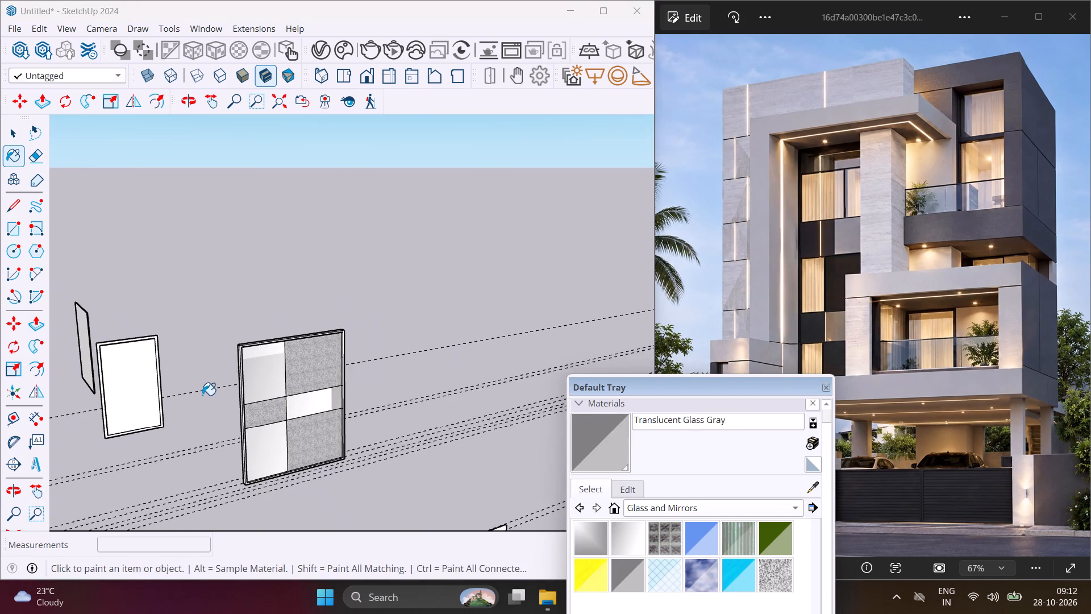
left_click(632, 533)
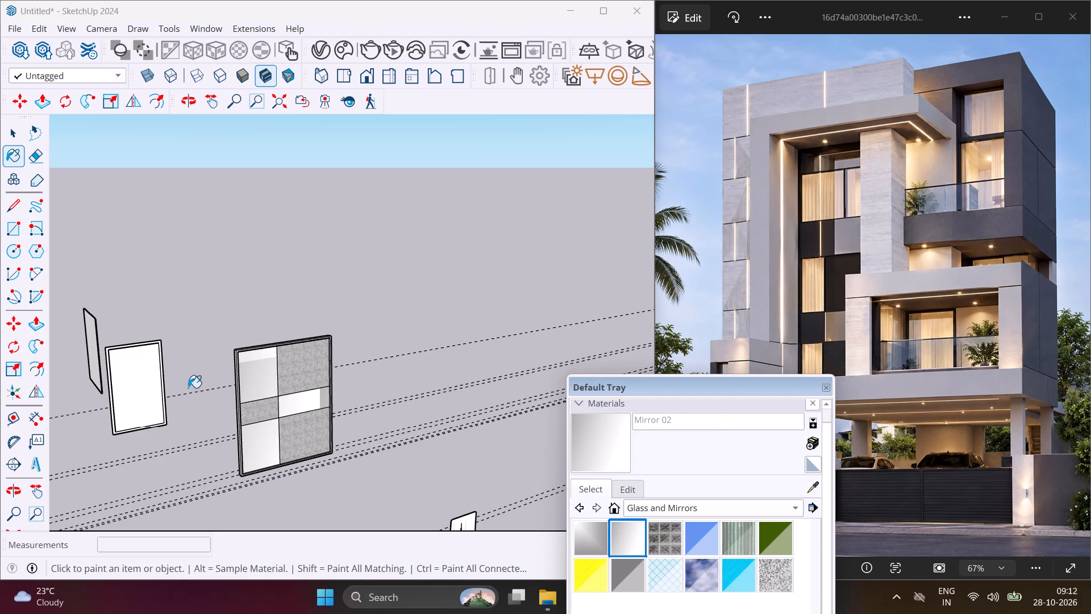
scroll(156, 370, "up", 10)
left_click(142, 362)
middle_click_drag(143, 362, 148, 364)
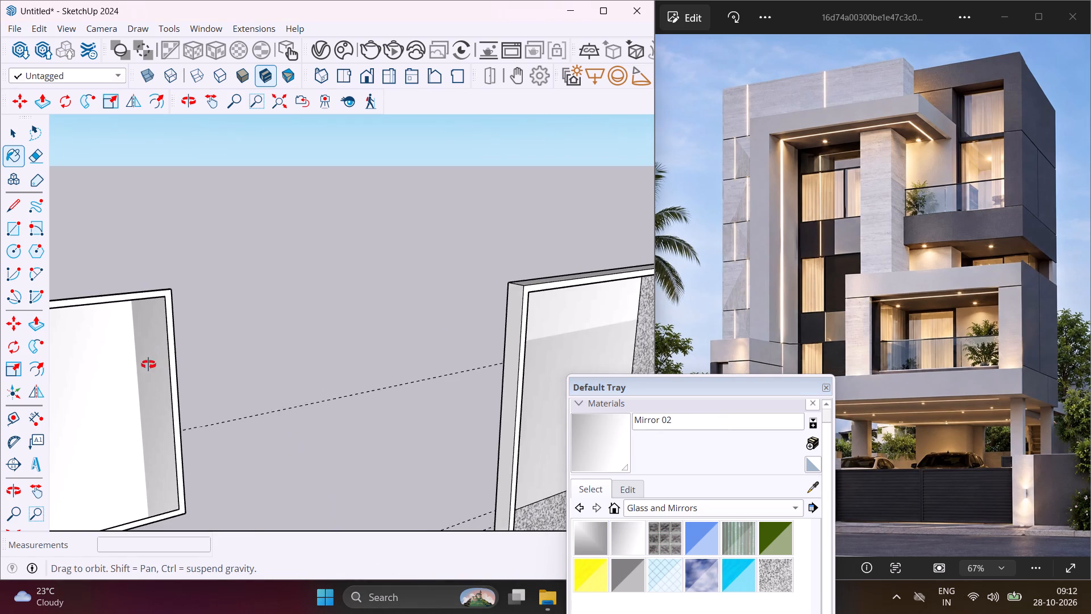
middle_click_drag(148, 364, 336, 380)
scroll(336, 380, "down", 6)
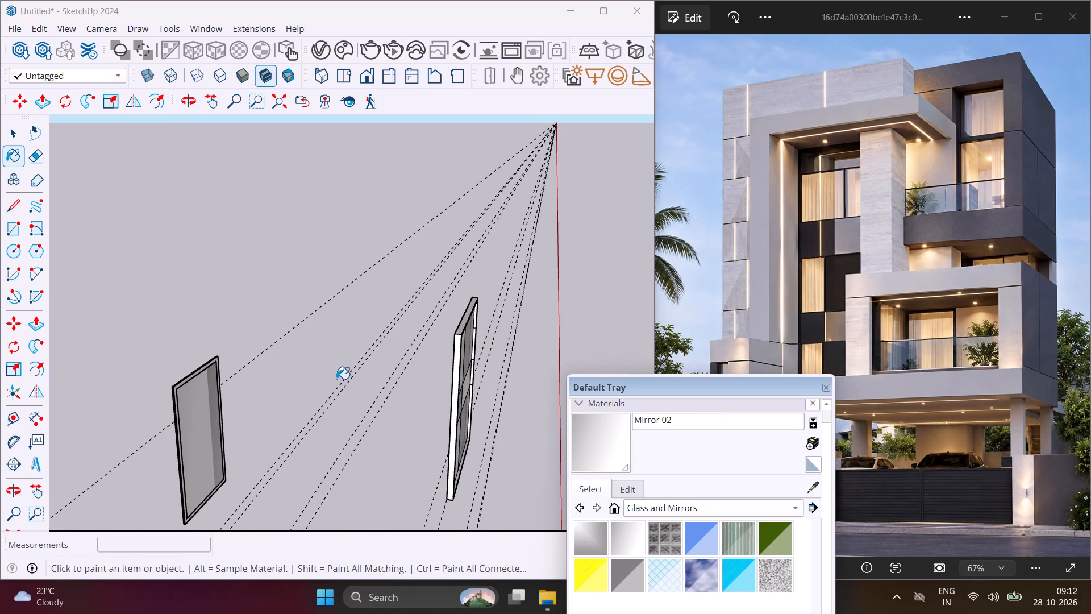
scroll(336, 379, "down", 2)
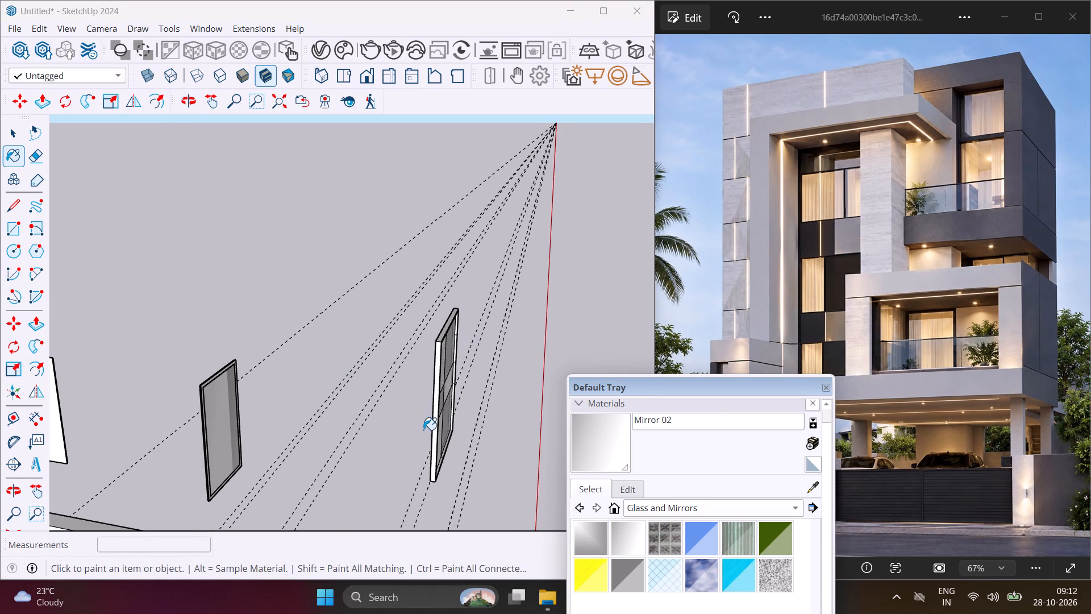
scroll(384, 440, "down", 5)
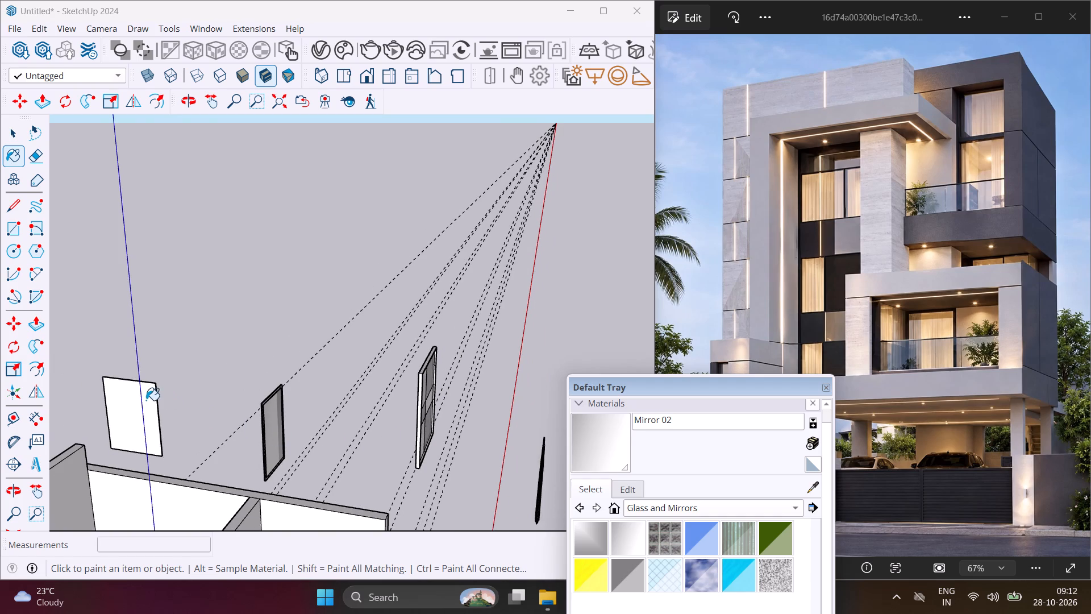
scroll(146, 400, "up", 3)
middle_click_drag(309, 451, 651, 451)
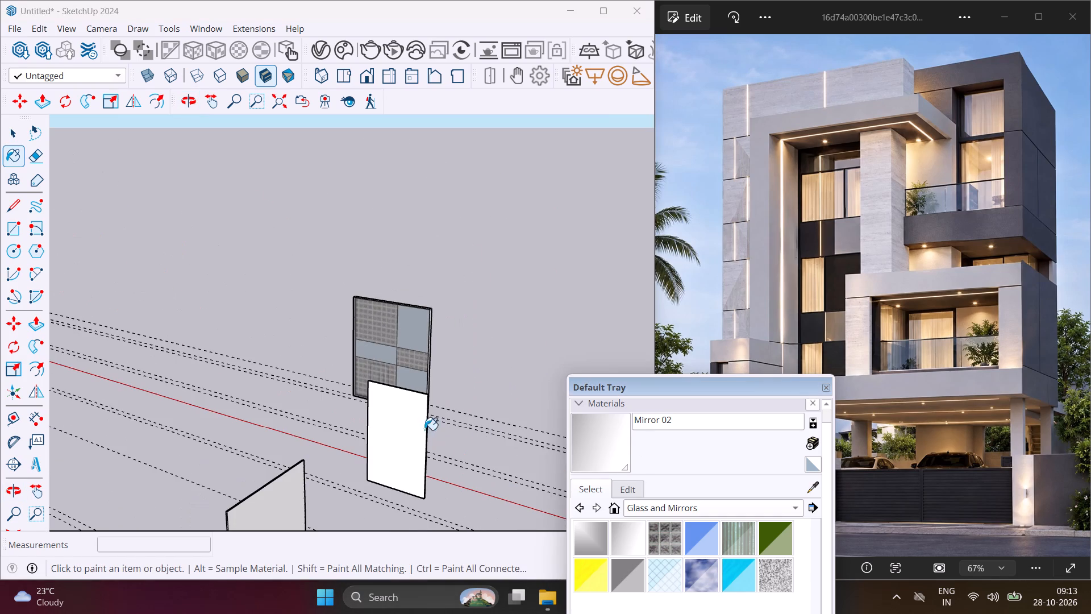
left_click(395, 426)
Paint both sides of the remaining plain panel near the house with the Mirror 02 material.
middle_click_drag(463, 434, 872, 360)
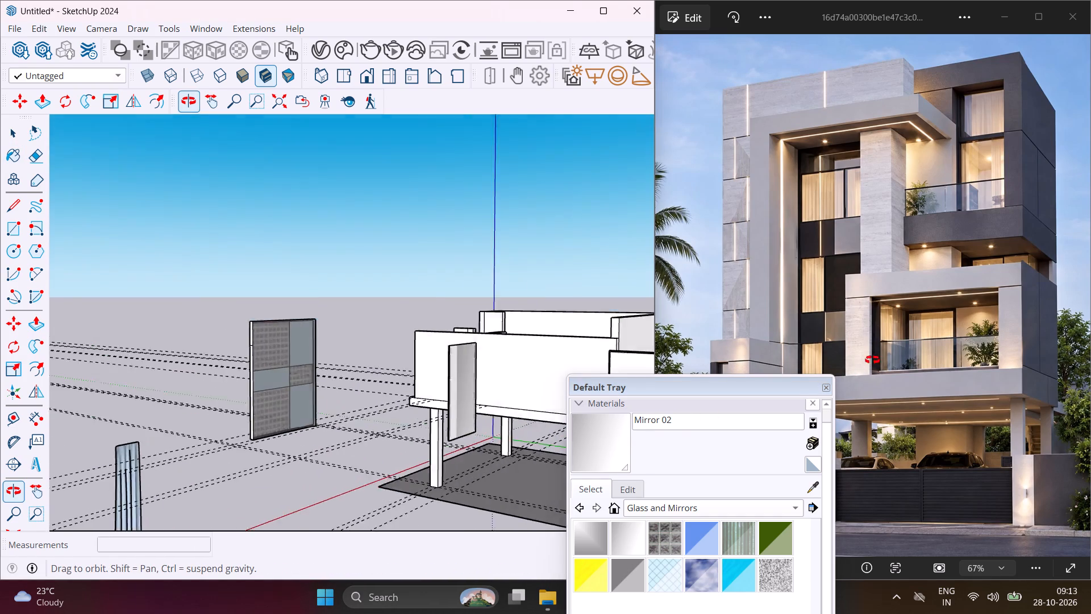
middle_click_drag(872, 360, 893, 347)
scroll(177, 476, "down", 5)
scroll(416, 450, "up", 6)
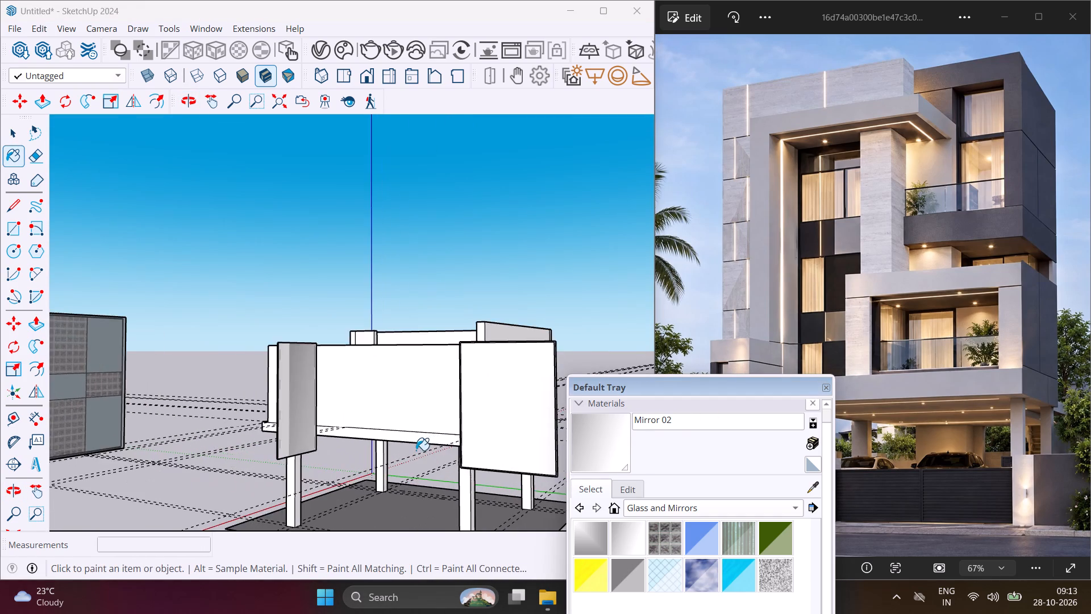
scroll(416, 450, "up", 4)
left_click(557, 389)
middle_click_drag(559, 324, 498, 346)
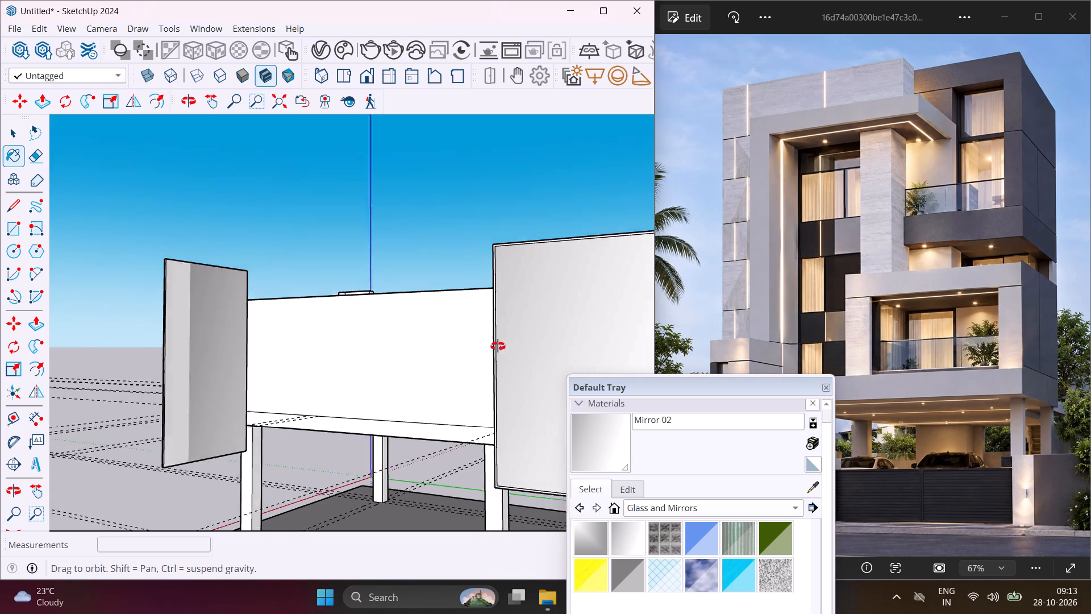
middle_click_drag(498, 346, 246, 406)
scroll(231, 385, "down", 4)
scroll(126, 455, "up", 4)
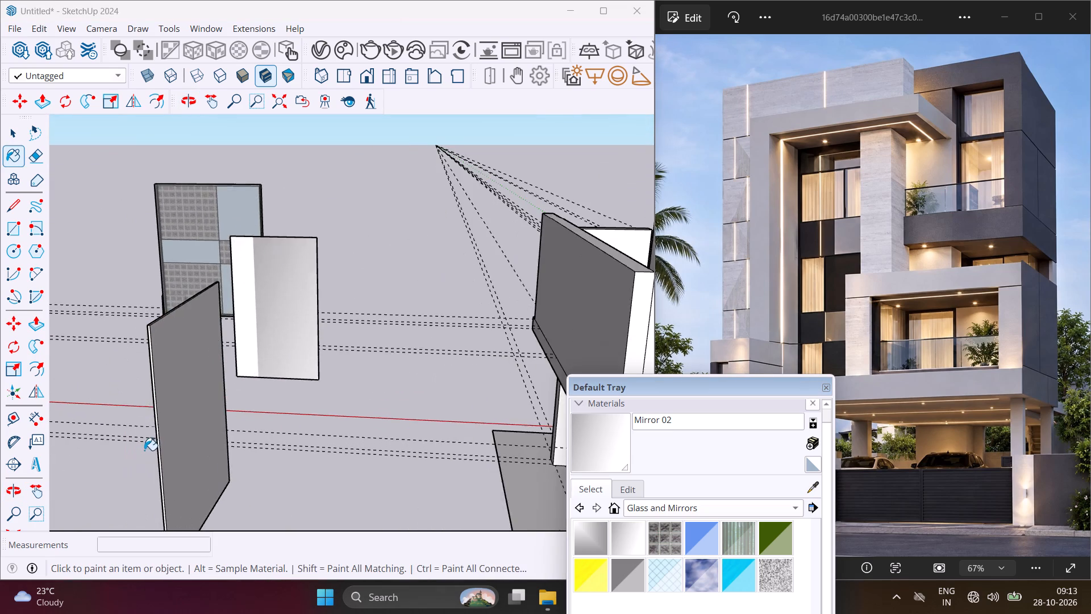
scroll(164, 440, "up", 4)
left_click(181, 435)
Reapply Translucent Resin Crush Gray to the third panel's upper-right, middle-left and lower-right panes on the front side.
middle_click_drag(186, 435, 314, 426)
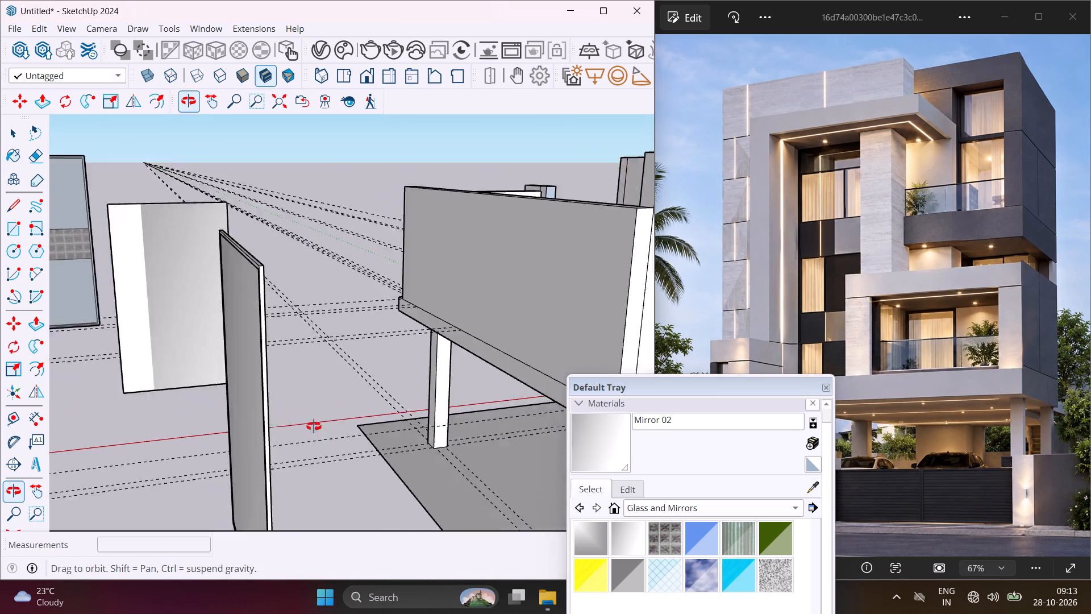
middle_click_drag(314, 426, 604, 430)
scroll(411, 410, "down", 12)
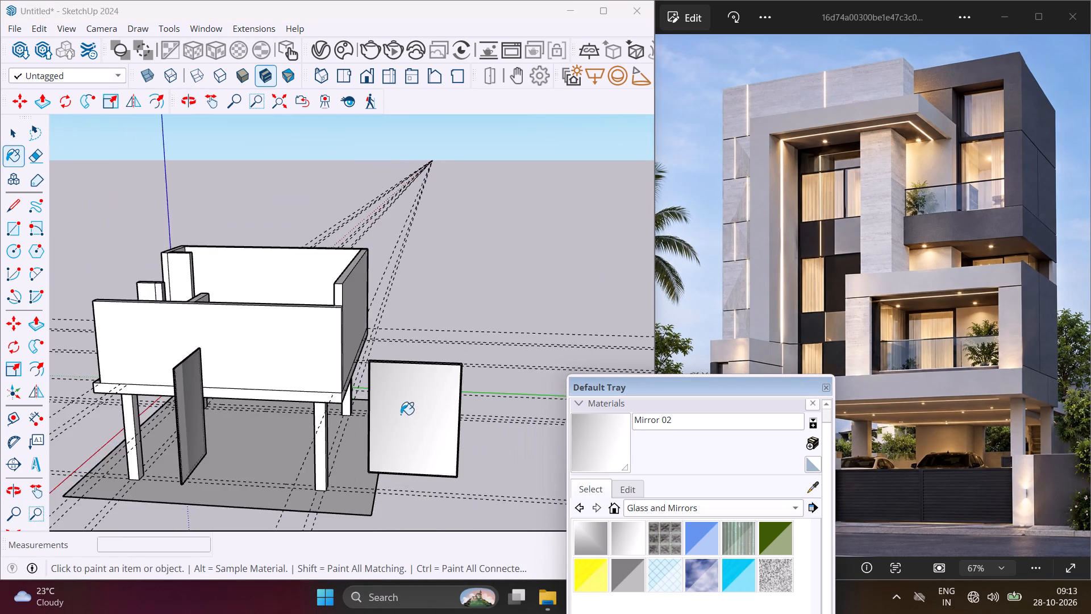
scroll(401, 416, "down", 5)
middle_click_drag(248, 467, 490, 431)
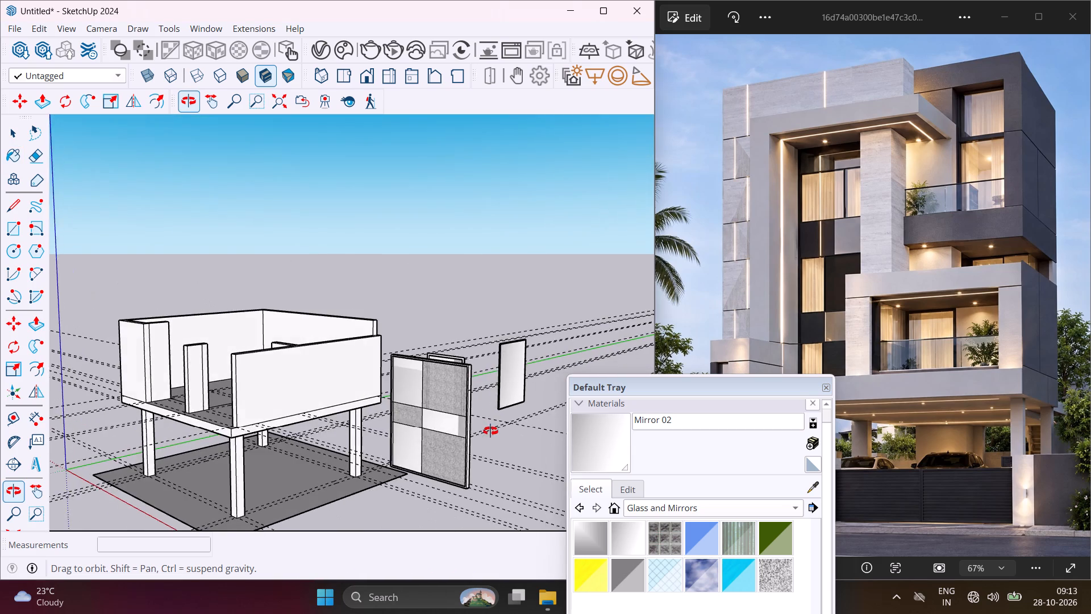
middle_click_drag(490, 431, 522, 422)
scroll(530, 423, "up", 4)
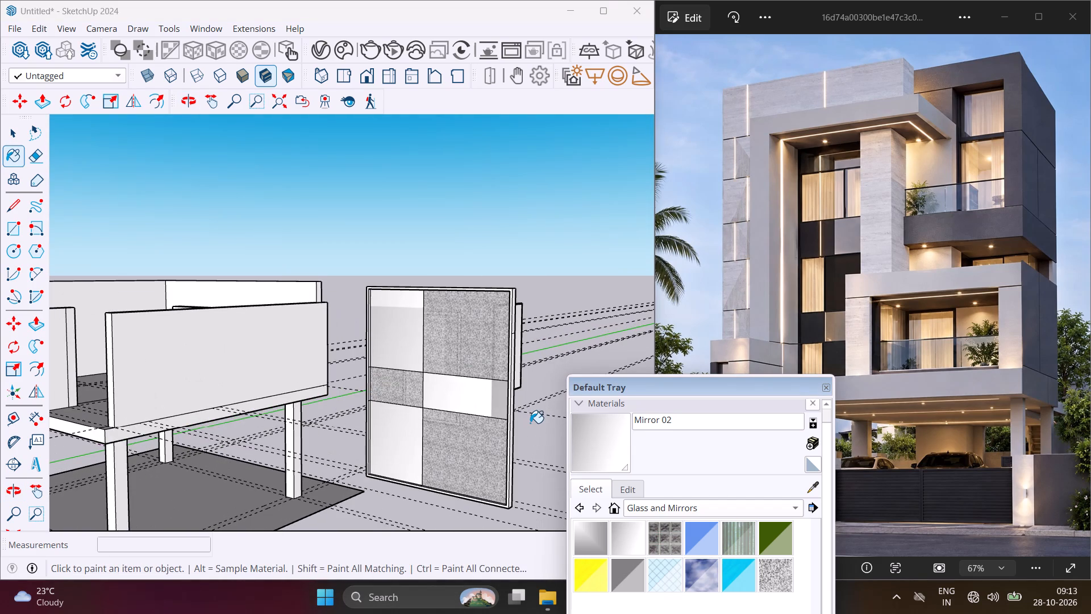
scroll(530, 423, "up", 2)
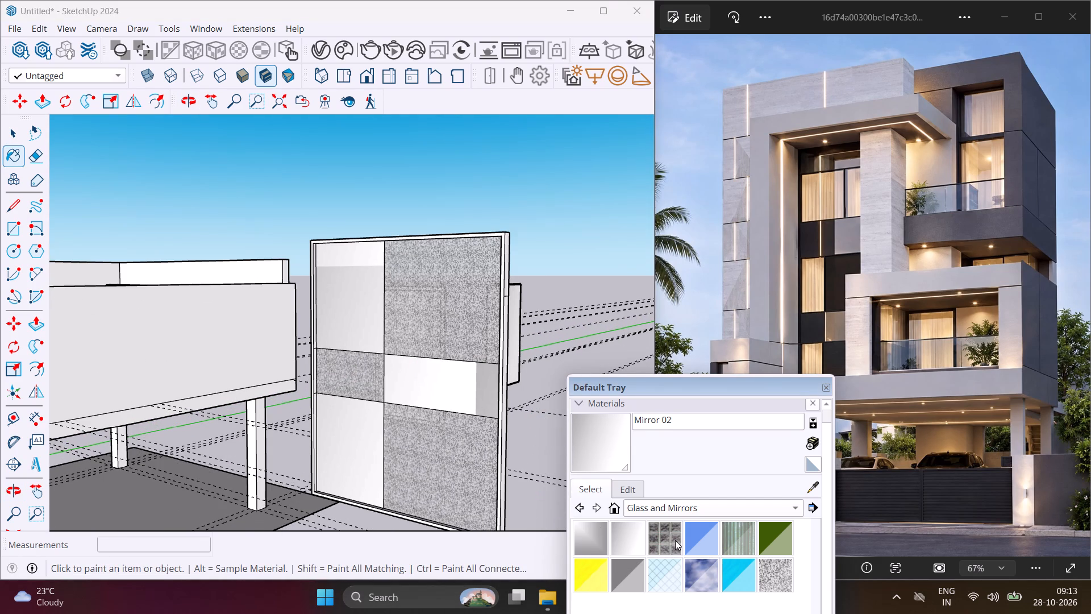
left_click(770, 579)
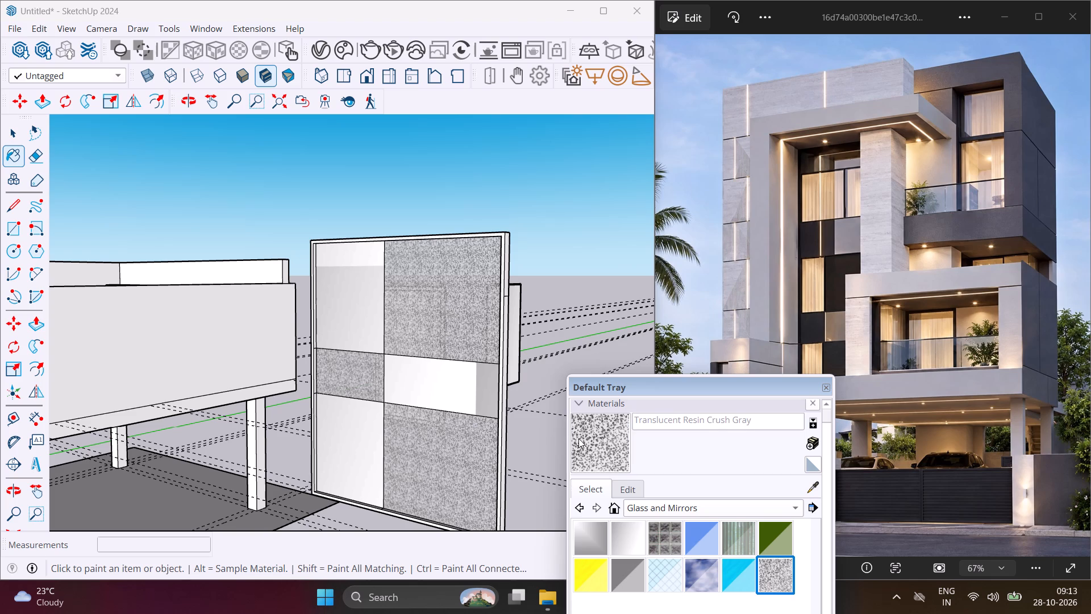
left_click(588, 449)
left_click(592, 455)
left_click(470, 322)
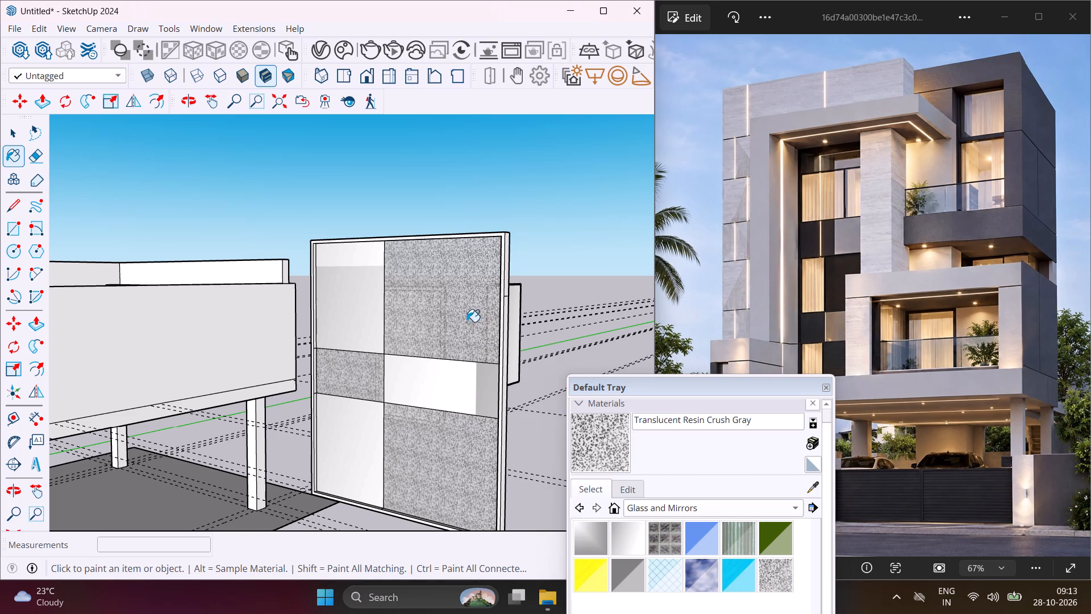
left_click(350, 379)
left_click(414, 460)
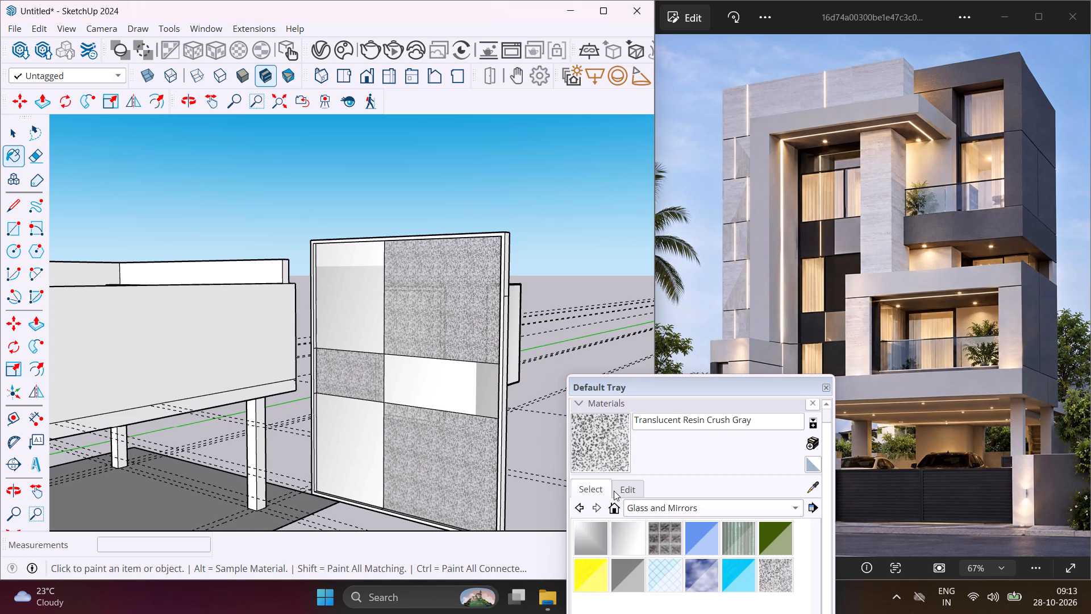
Darken the Translucent Resin Crush Gray material's colour until the third panel's textured panes are nearly black.
left_click(614, 491)
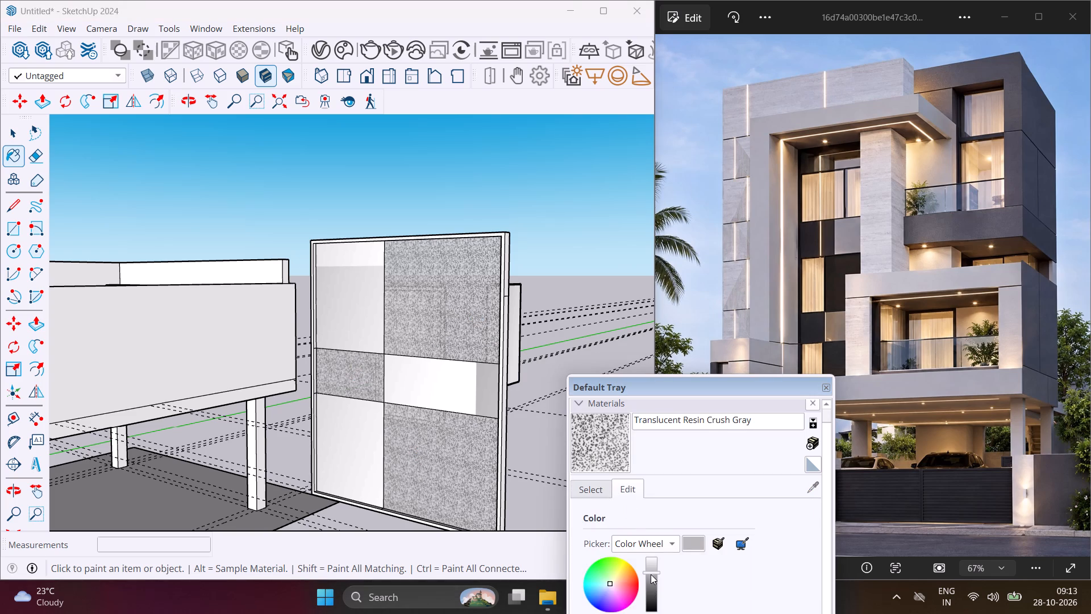
left_click_drag(651, 573, 651, 589)
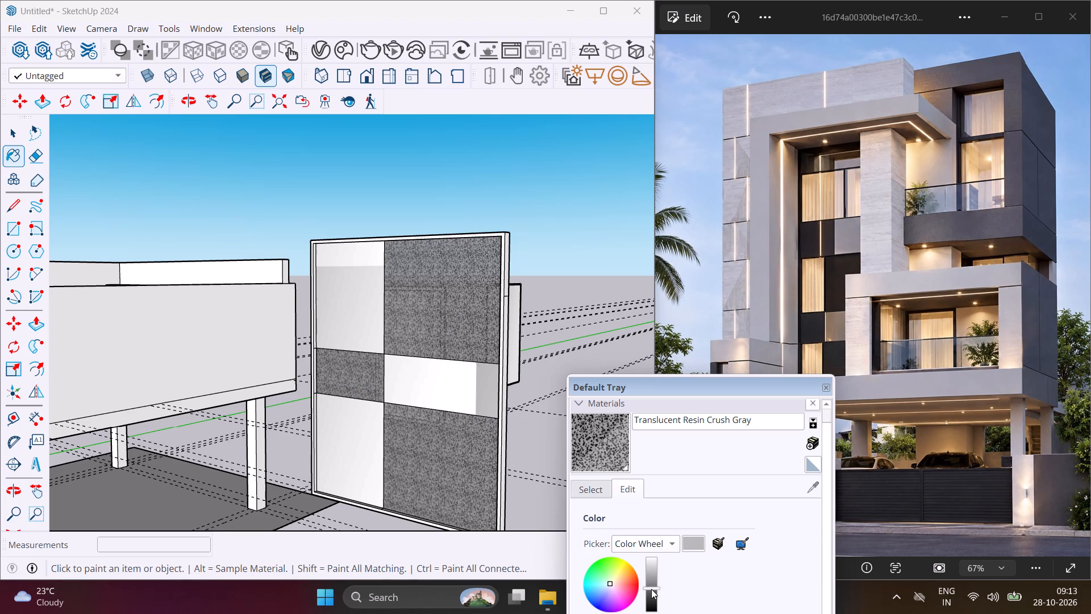
left_click_drag(651, 589, 649, 598)
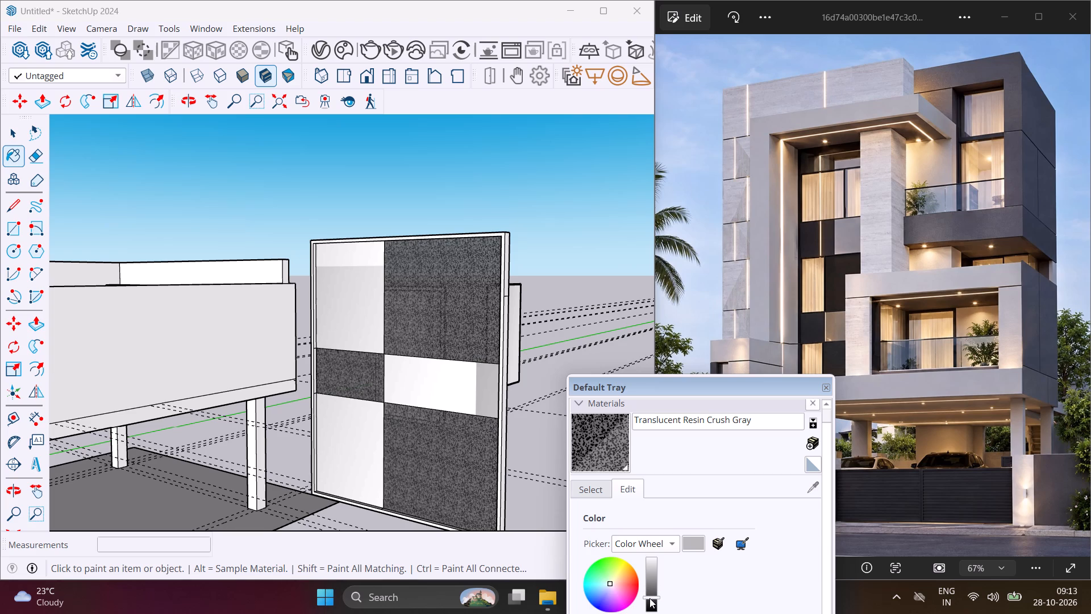
left_click_drag(649, 598, 648, 602)
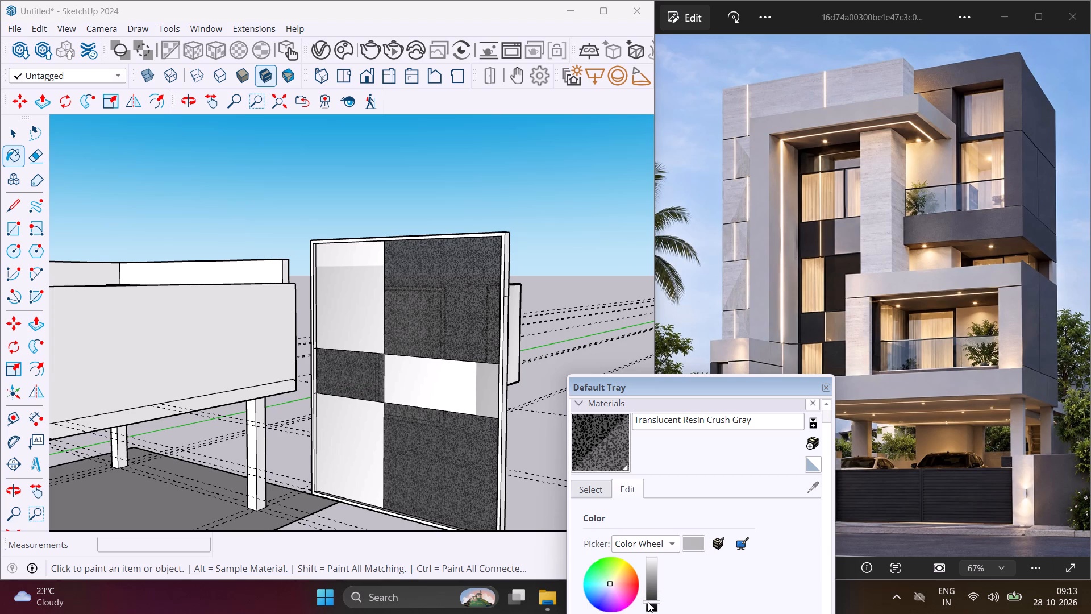
left_click_drag(648, 602, 646, 610)
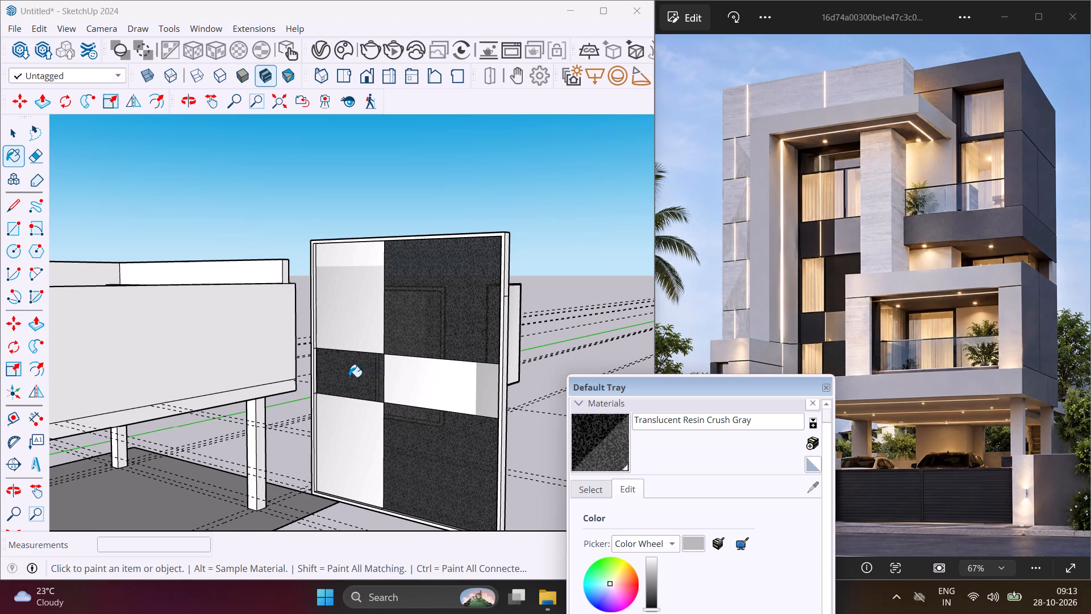
scroll(311, 370, "down", 9)
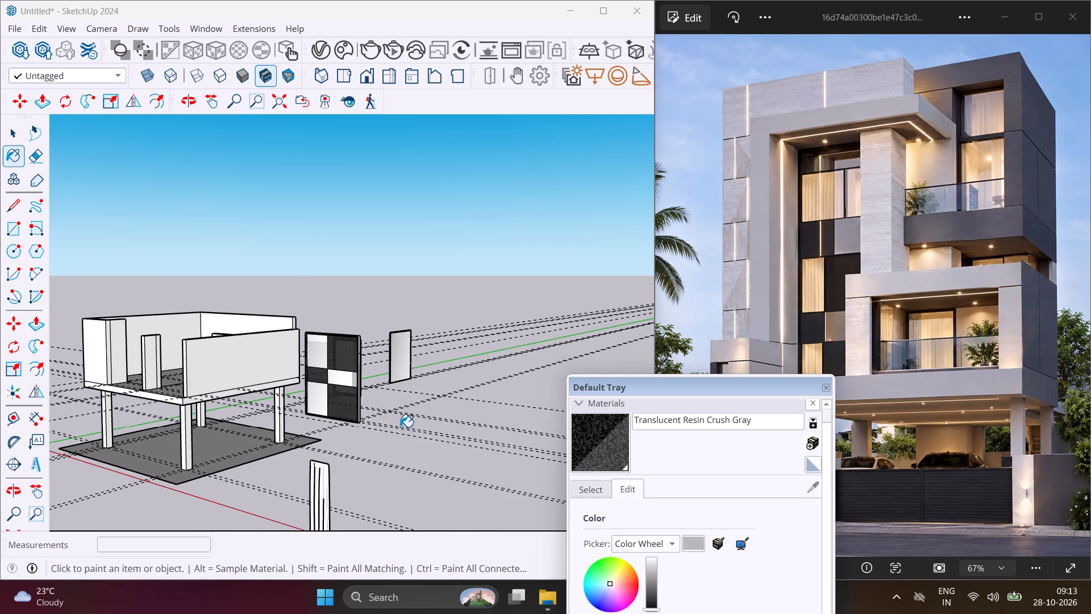
key("Escape")
key("space")
Paint the third panel's frame with Color M08 from the Colors collection.
scroll(347, 364, "up", 6)
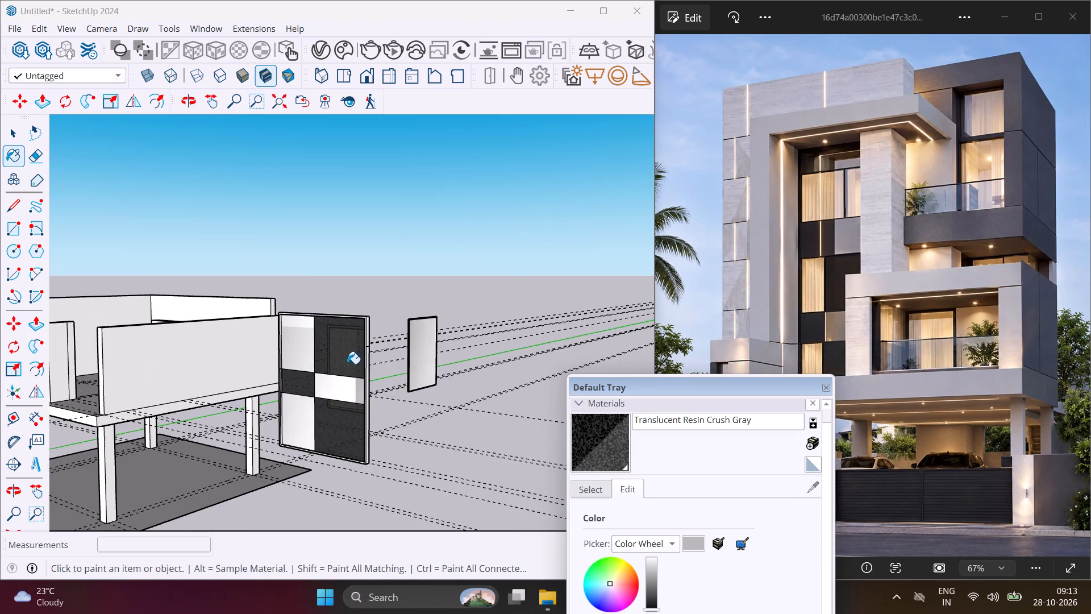
scroll(347, 363, "up", 12)
middle_click_drag(347, 363, 544, 393)
scroll(393, 335, "down", 7)
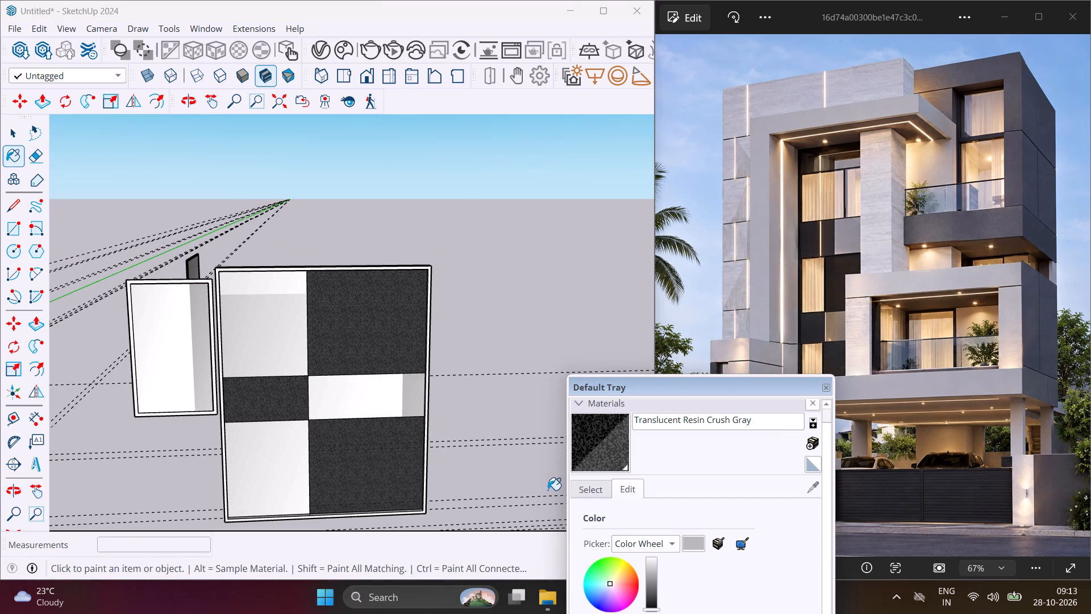
left_click(584, 491)
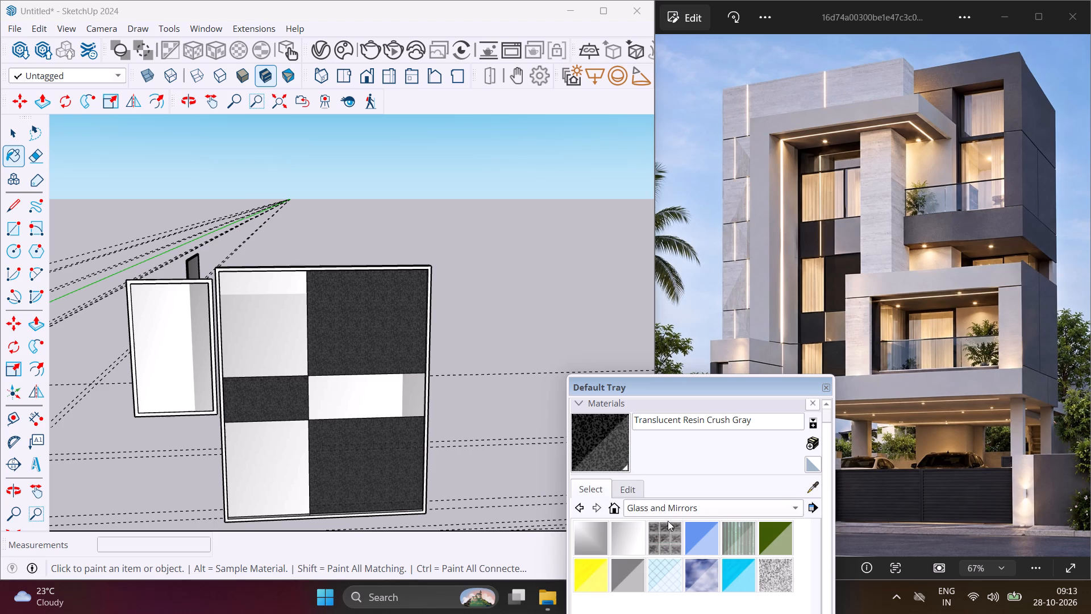
left_click(710, 506)
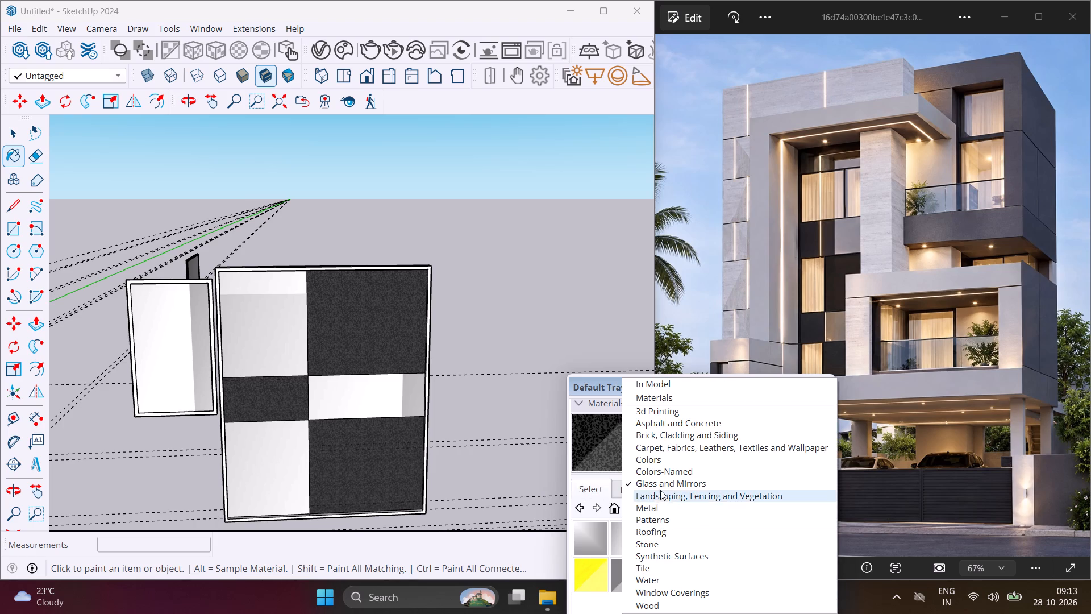
left_click(661, 460)
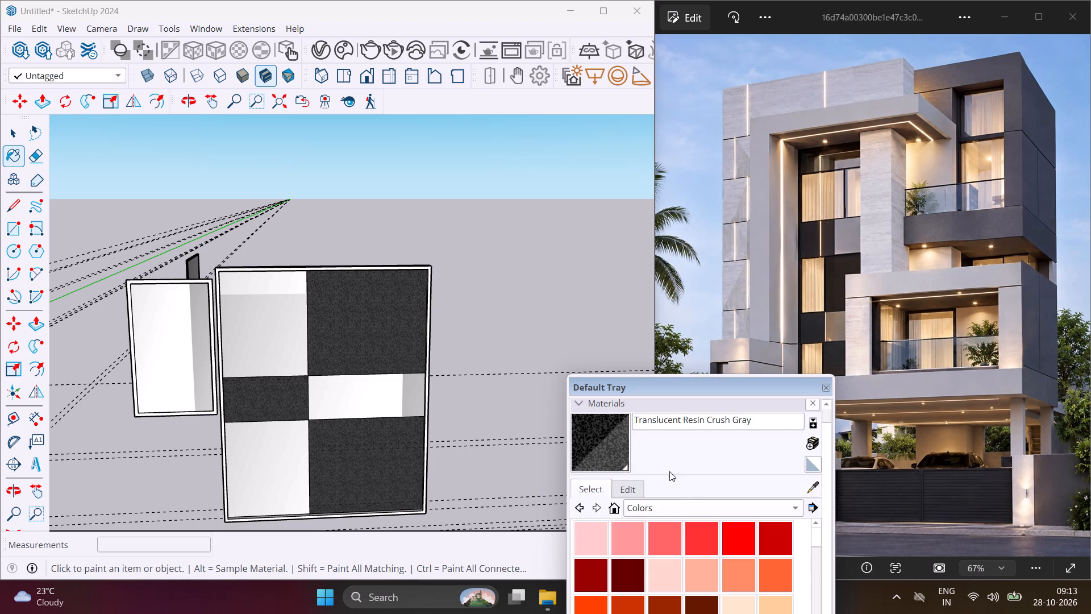
scroll(622, 541, "down", 12)
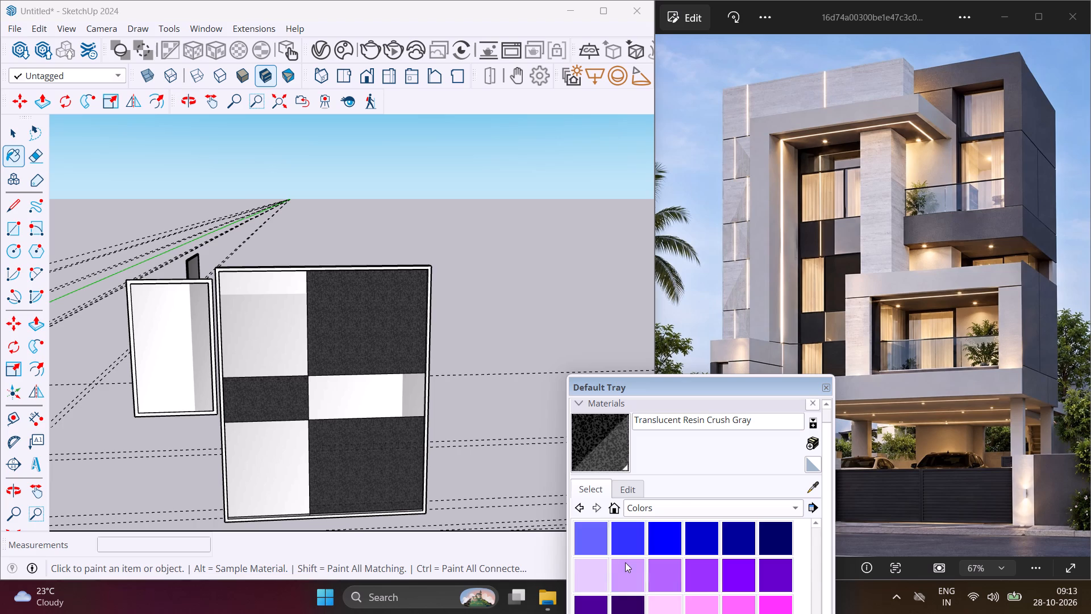
scroll(625, 562, "down", 6)
left_click(672, 538)
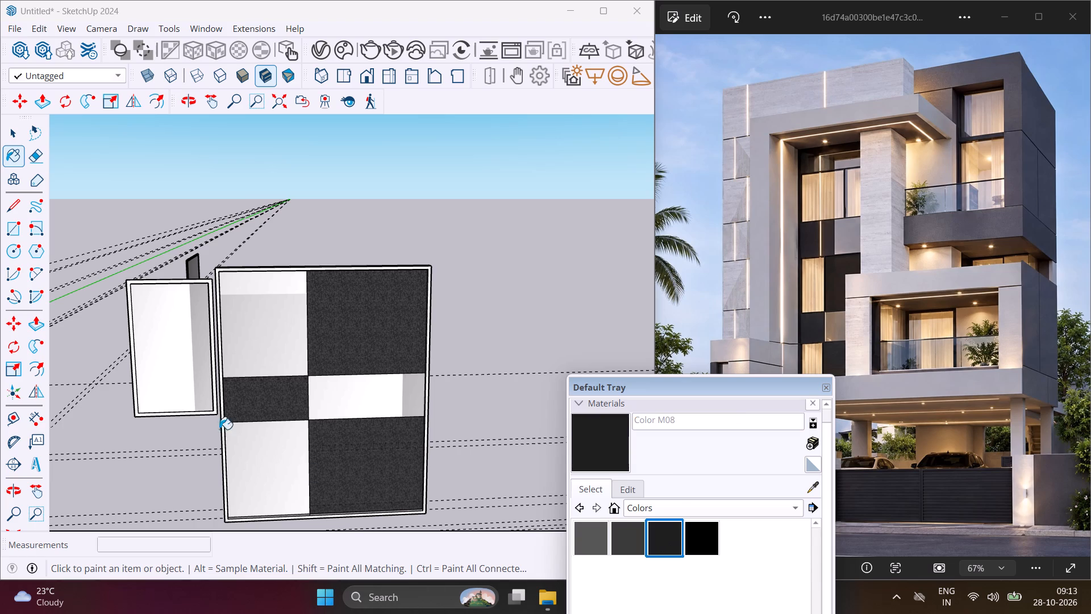
scroll(207, 408, "up", 10)
scroll(273, 435, "down", 3)
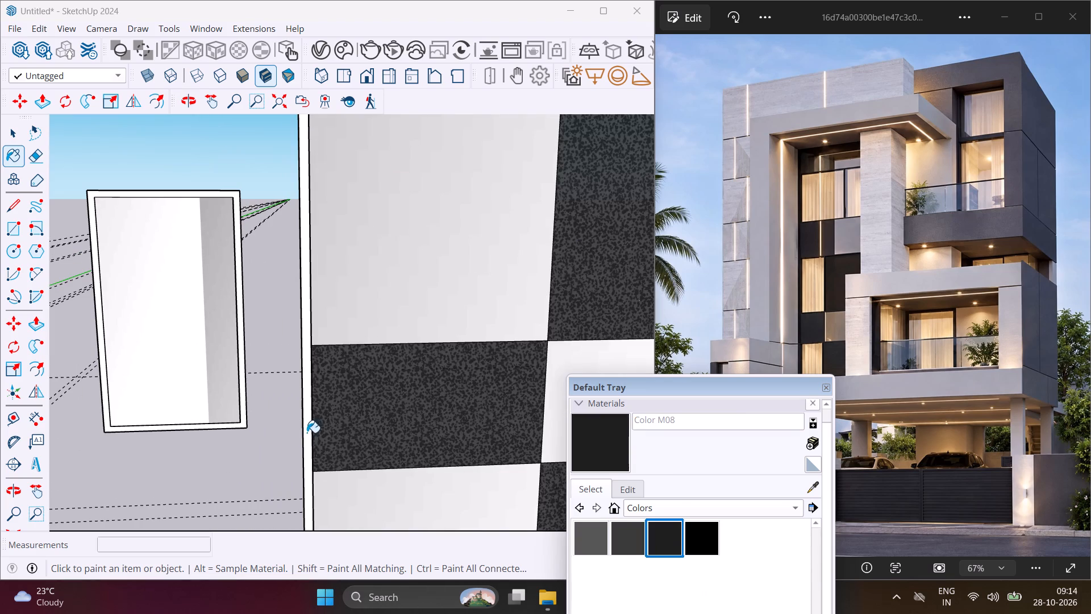
left_click(307, 431)
scroll(241, 426, "down", 6)
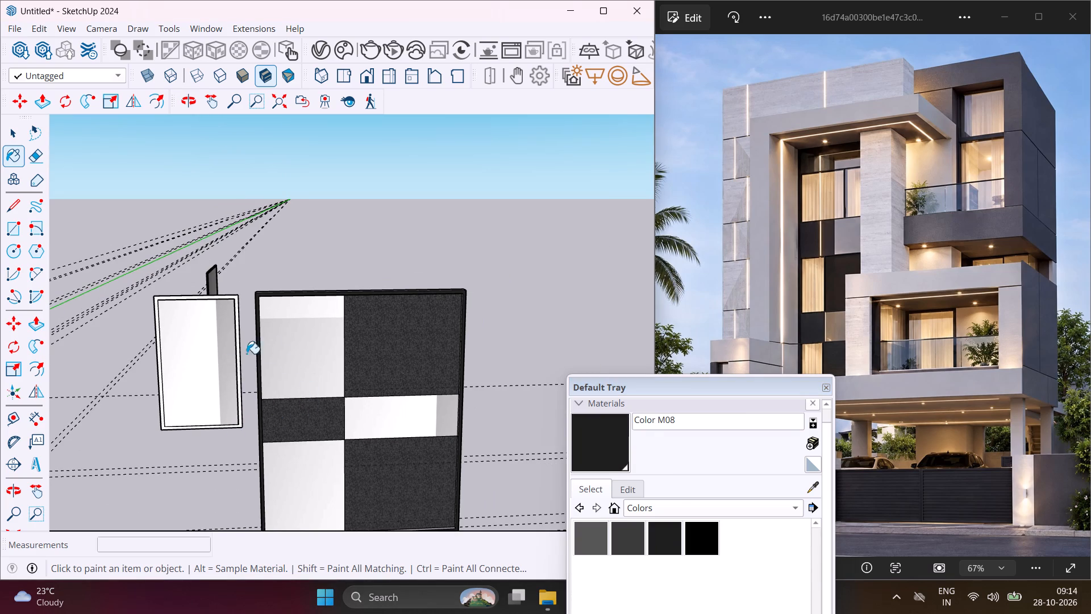
Paint the front frame face of the single-pane mirror panel beside the checkered panel with Color M08.
scroll(162, 305, "up", 10)
left_click(153, 296)
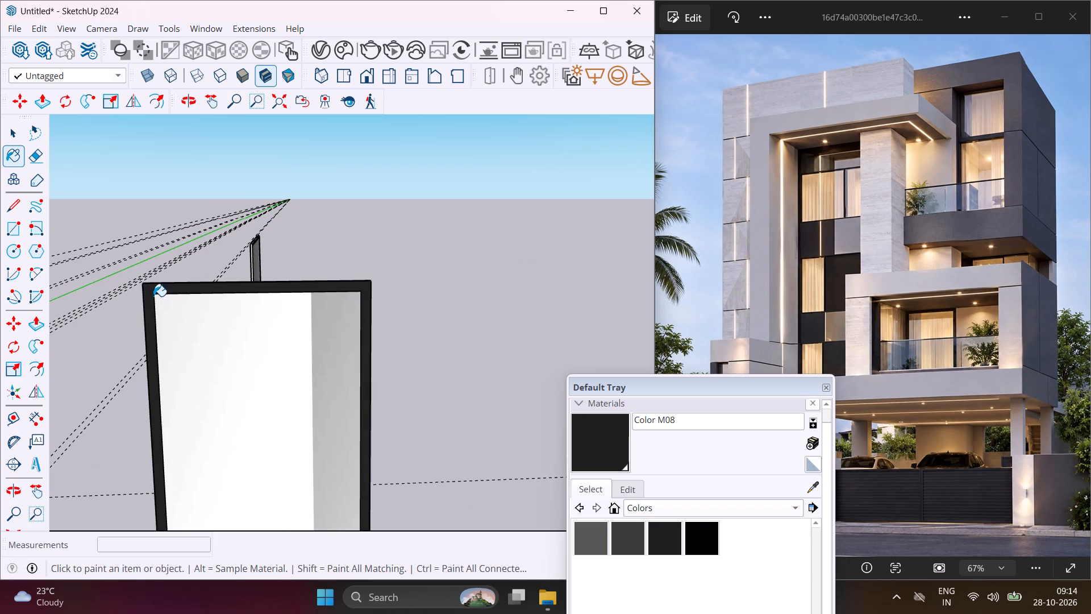
Paint the front frame and the outer side and top edges of the farthest mirror panel with Color M08.
scroll(154, 305, "down", 11)
scroll(205, 267, "up", 3)
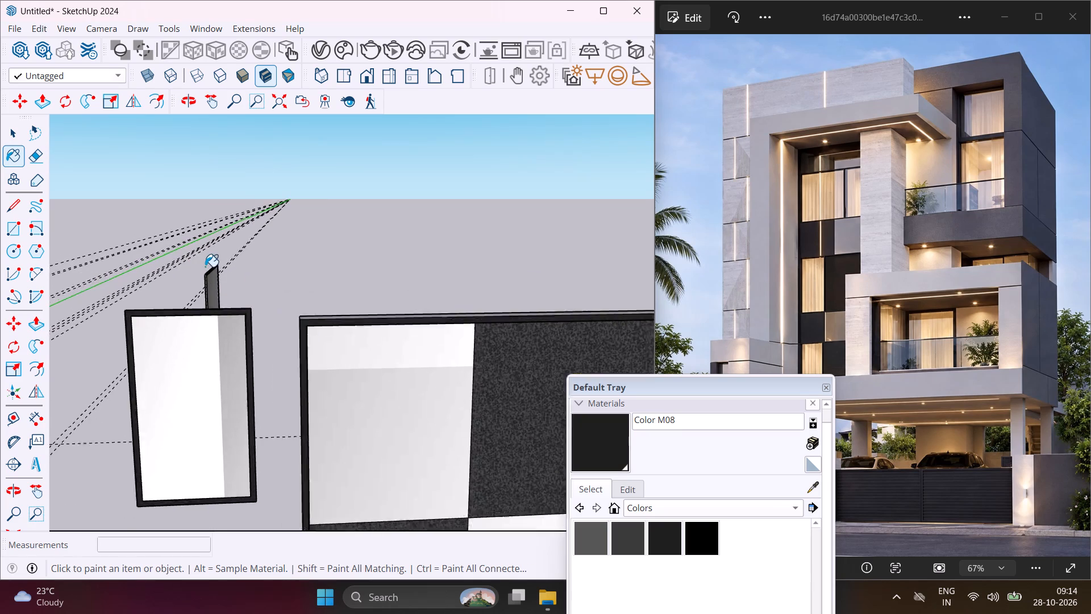
scroll(205, 267, "up", 14)
scroll(95, 264, "up", 5)
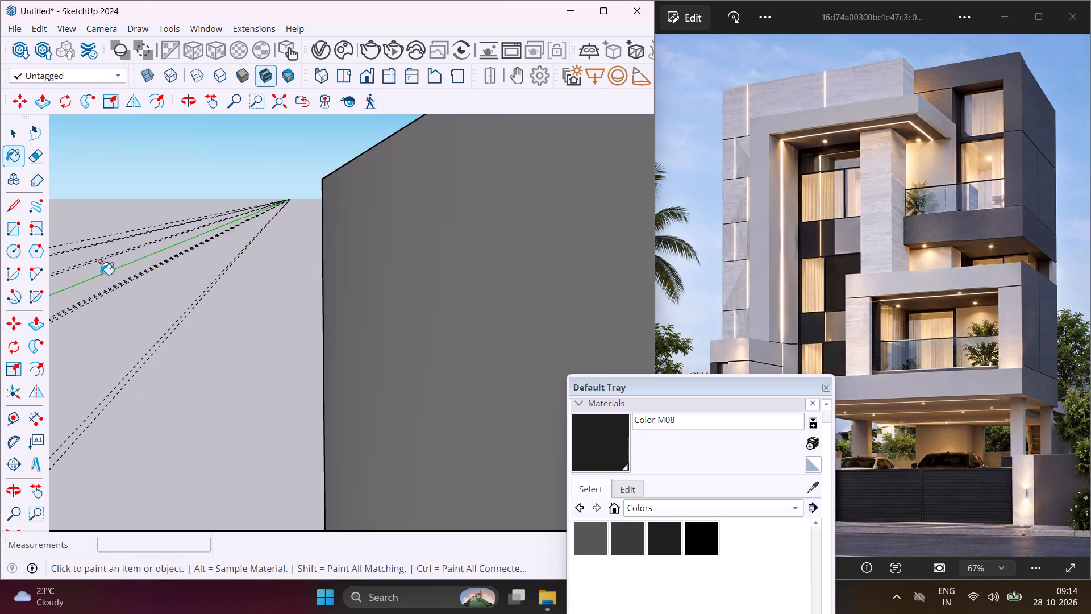
scroll(115, 275, "down", 3)
left_click(176, 258)
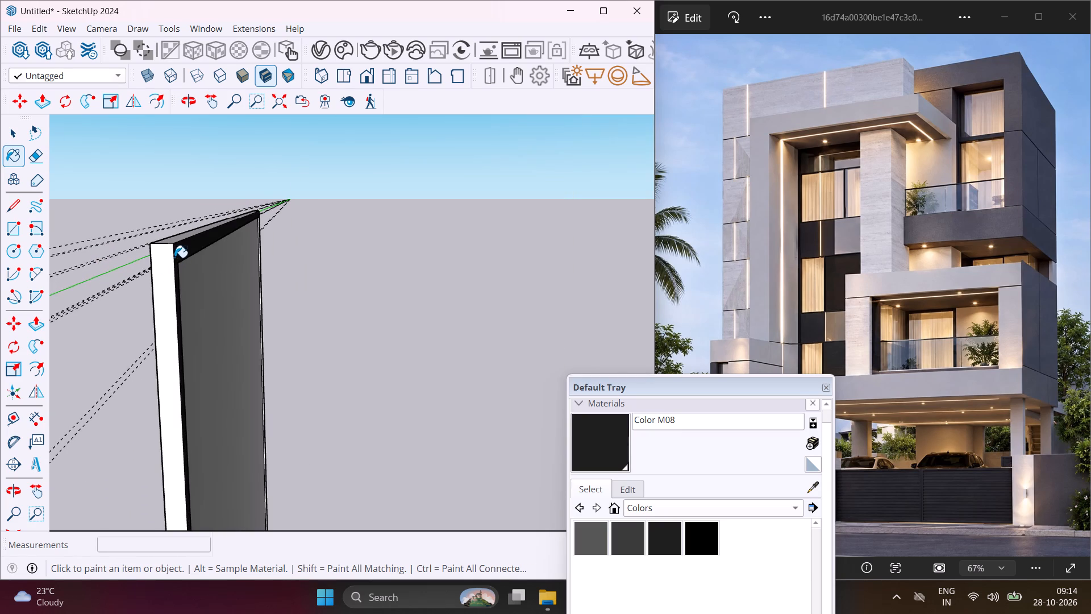
left_click(169, 258)
left_click(170, 244)
left_click(174, 238)
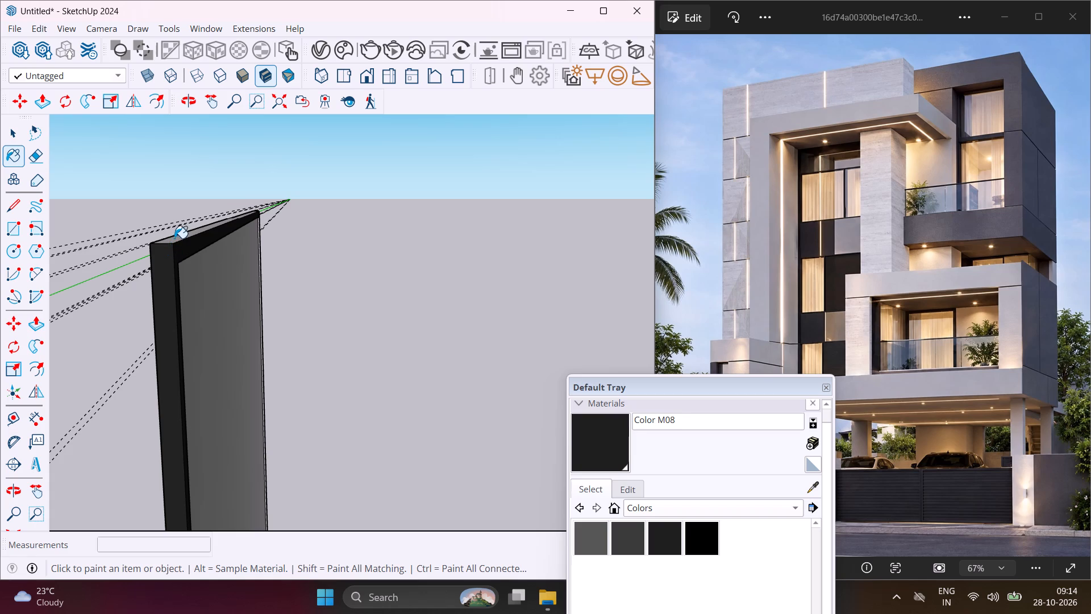
Paint the farthest mirror panel's inner frame faces along its far vertical side and top edge with Color M08.
scroll(177, 240, "down", 4)
scroll(242, 238, "up", 5)
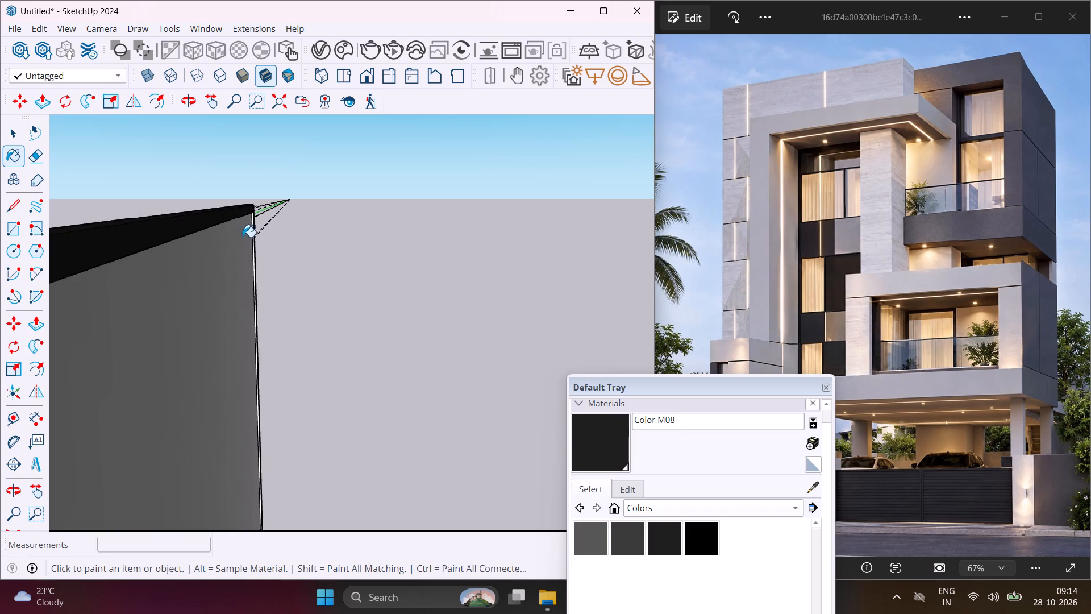
scroll(254, 245, "up", 13)
left_click(254, 245)
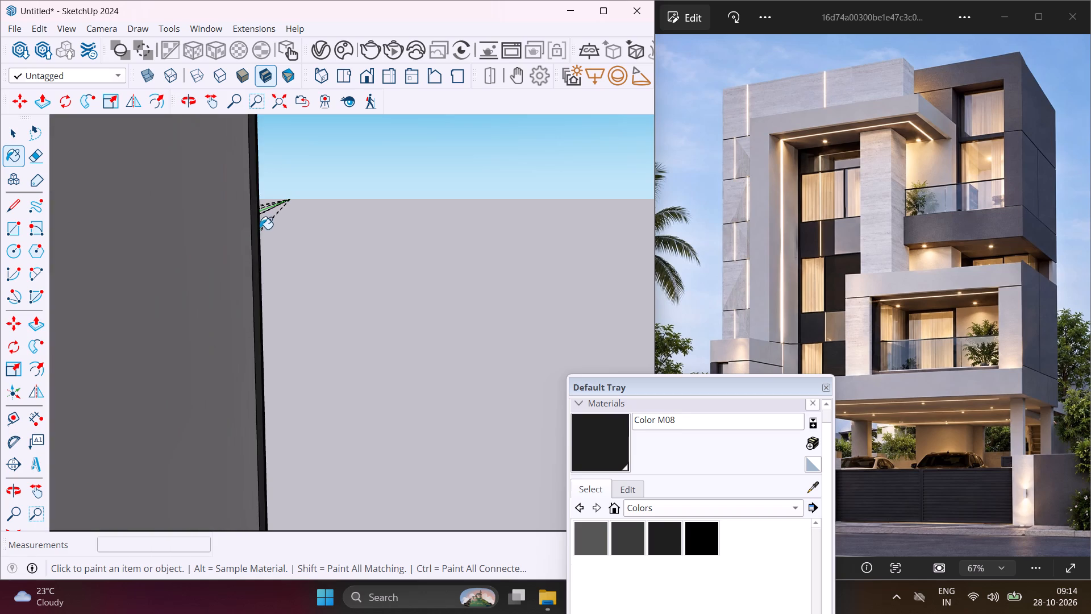
scroll(260, 229, "down", 11)
middle_click_drag(239, 205, 230, 161)
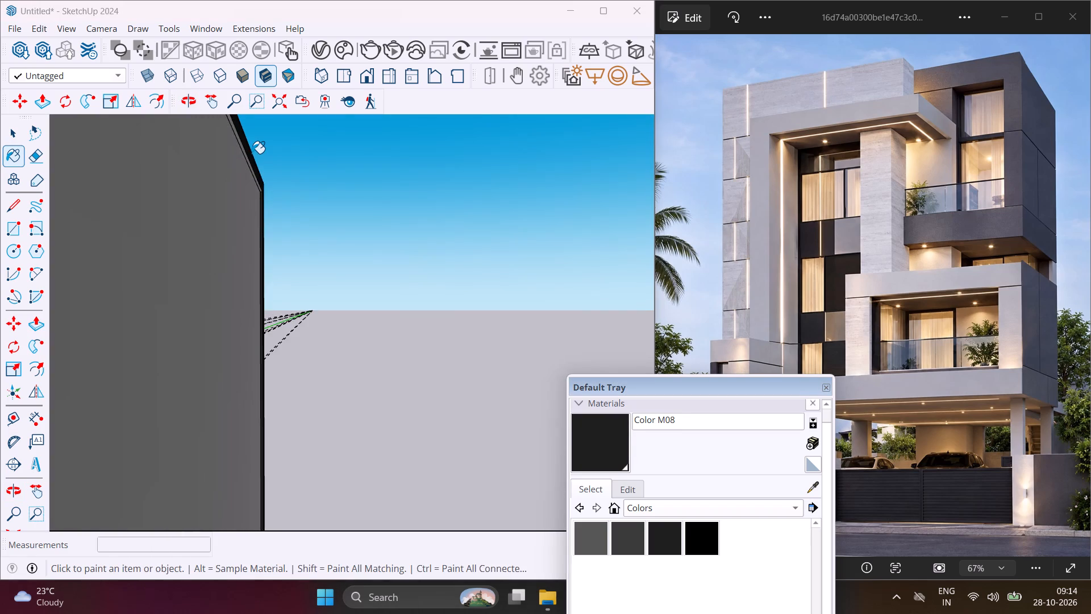
scroll(252, 153, "up", 10)
left_click(235, 158)
scroll(239, 159, "down", 7)
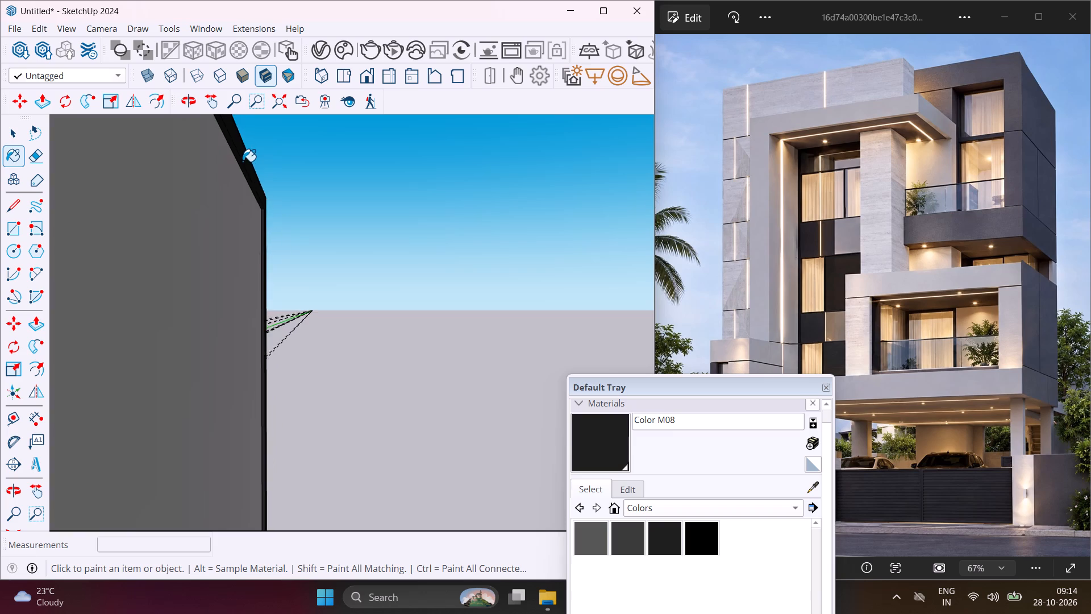
scroll(243, 161, "down", 20)
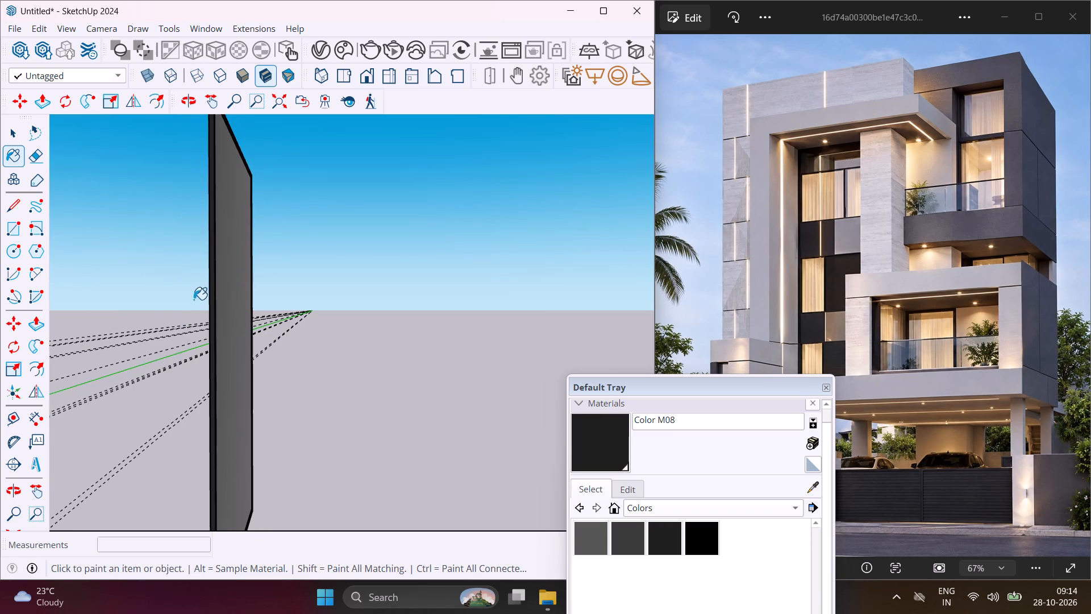
Paint the farthest mirror panel's remaining inner frame faces, along the opposite vertical side and the bottom, with Color M08.
middle_click_drag(184, 302, 0, 355)
middle_click_drag(255, 323, 13, 367)
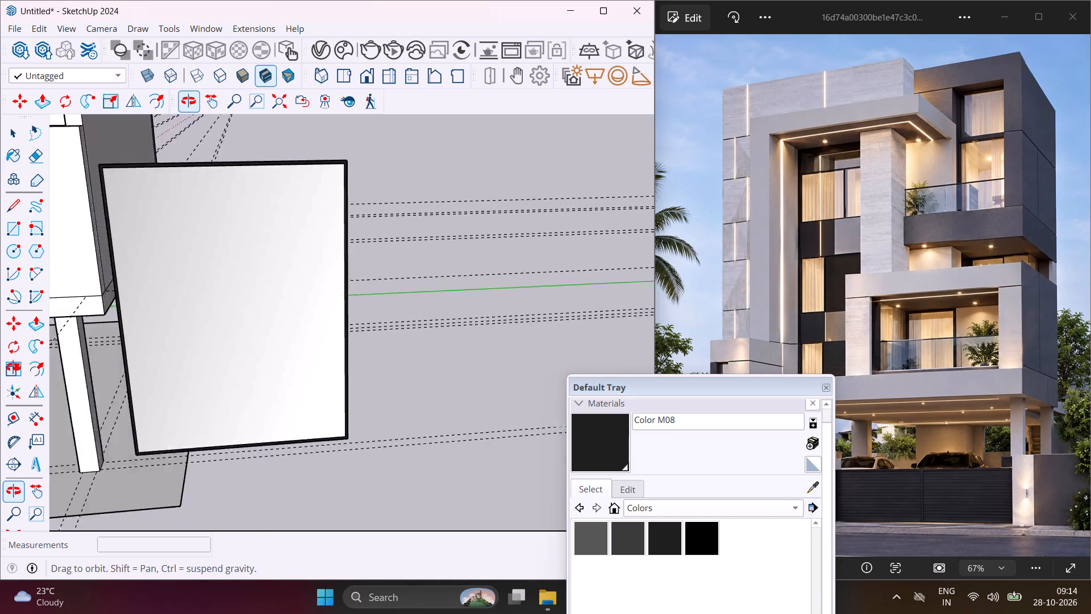
middle_click_drag(13, 367, 0, 411)
middle_click_drag(298, 356, 125, 350)
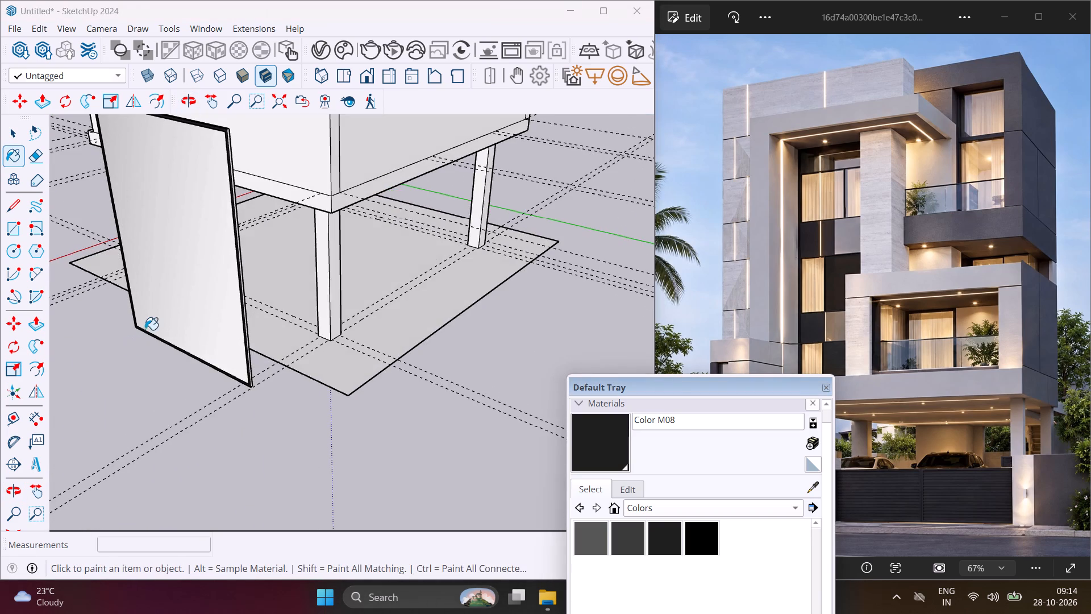
scroll(136, 314, "up", 6)
scroll(133, 309, "up", 18)
scroll(132, 304, "up", 4)
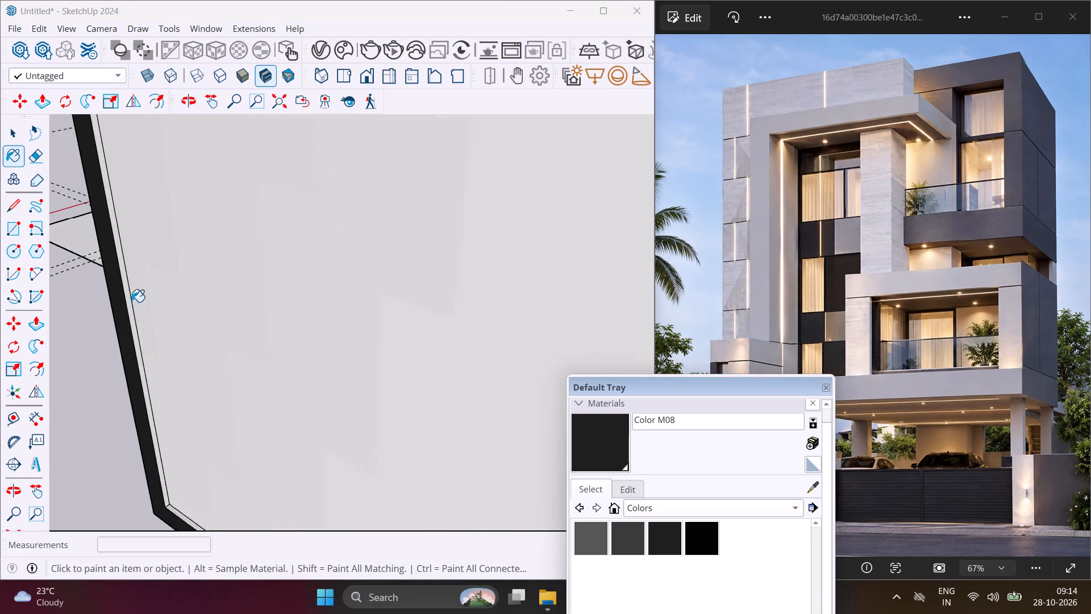
scroll(131, 302, "up", 1)
left_click(127, 291)
scroll(111, 269, "down", 9)
scroll(111, 269, "up", 1)
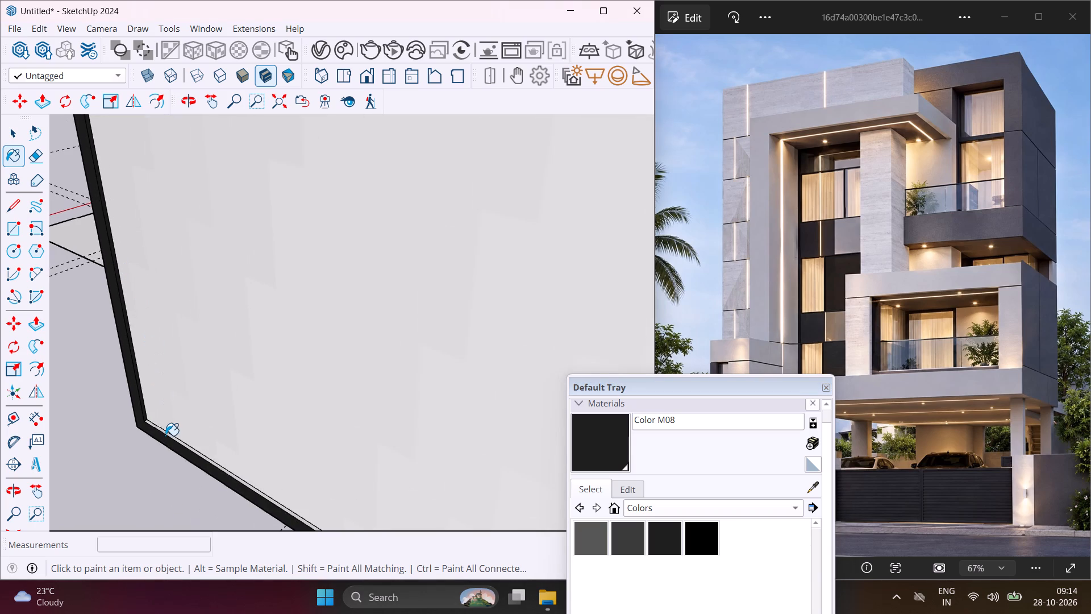
scroll(165, 435, "up", 15)
left_click(164, 426)
Paint the inner frame face along the right side of the middle single-pane mirror panel with Color M08.
middle_click_drag(160, 420, 191, 424)
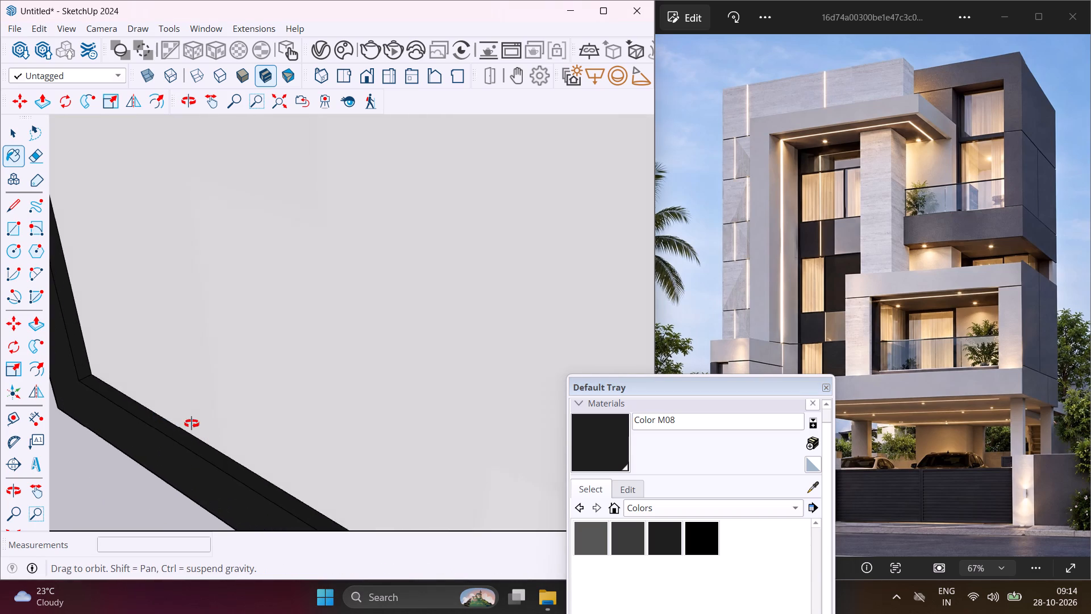
middle_click_drag(191, 424, 640, 384)
scroll(446, 342, "down", 7)
scroll(357, 380, "down", 6)
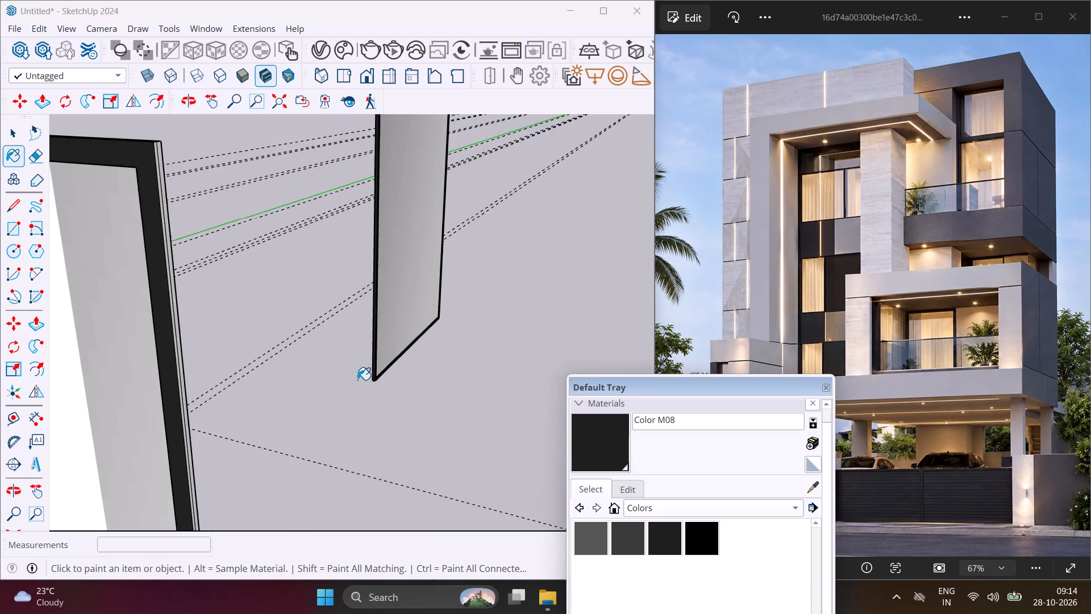
scroll(357, 380, "down", 6)
middle_click_drag(290, 393, 521, 421)
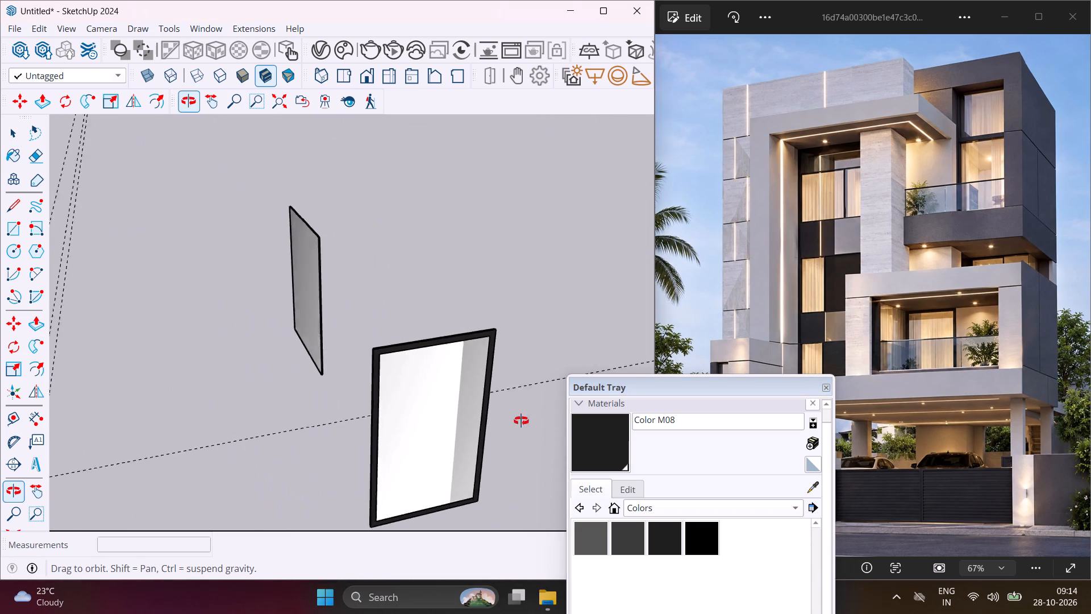
middle_click_drag(521, 421, 568, 414)
scroll(513, 393, "up", 17)
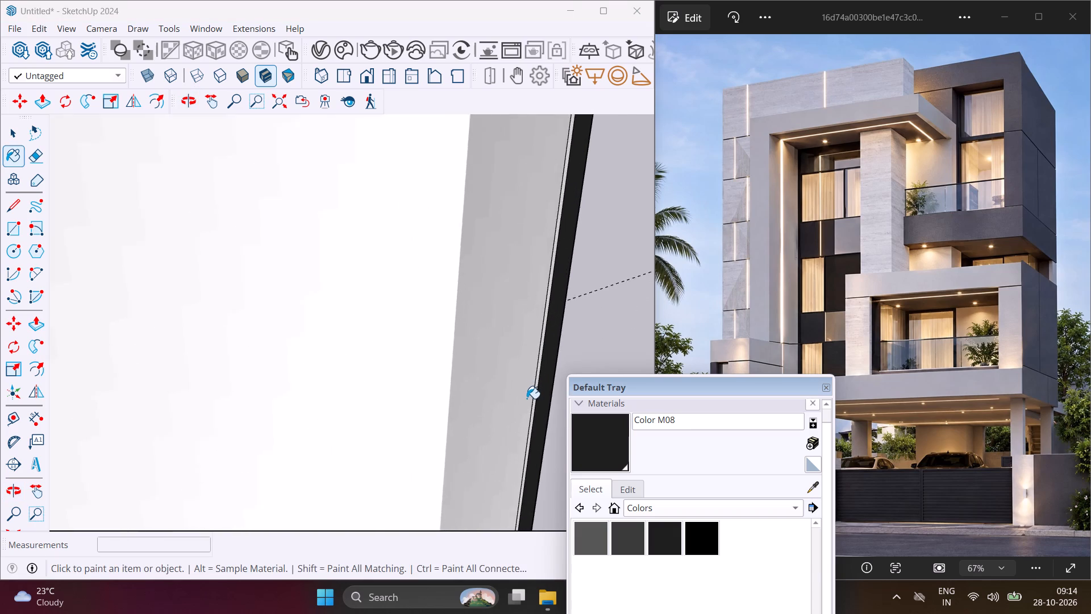
scroll(527, 399, "up", 11)
left_click(552, 364)
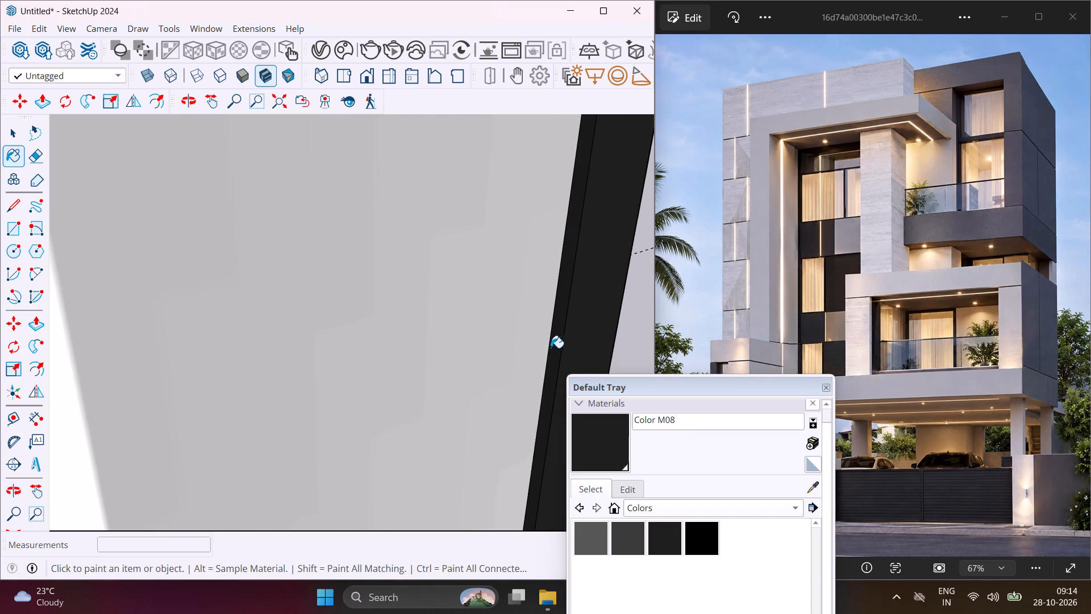
Paint the white outer side and top edge strips of the middle mirror panel's frame with Color M08.
scroll(551, 325, "down", 15)
scroll(549, 321, "down", 6)
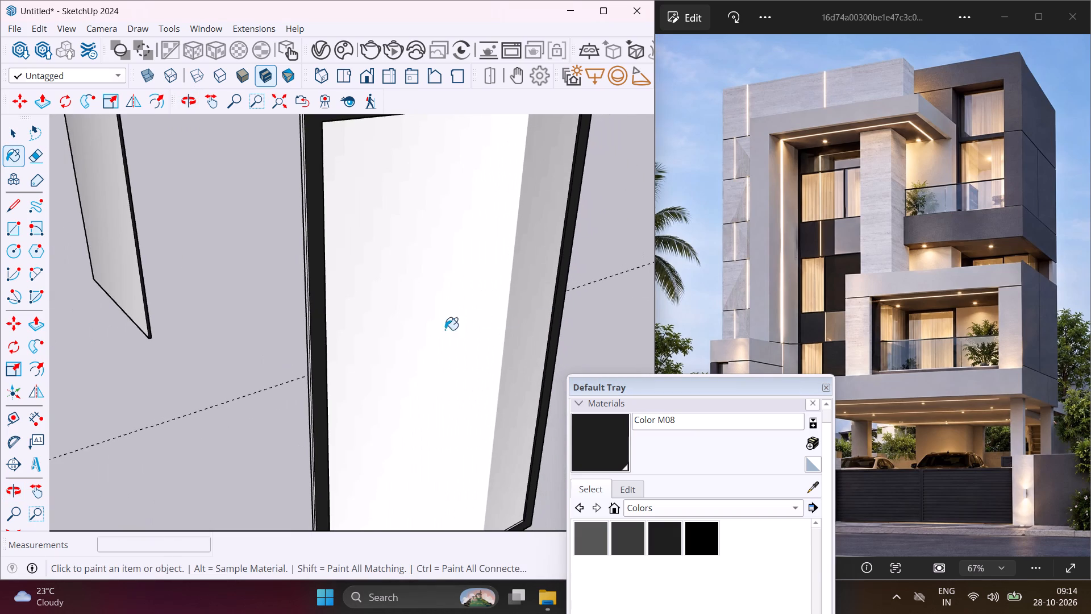
scroll(395, 343, "down", 5)
scroll(332, 211, "up", 9)
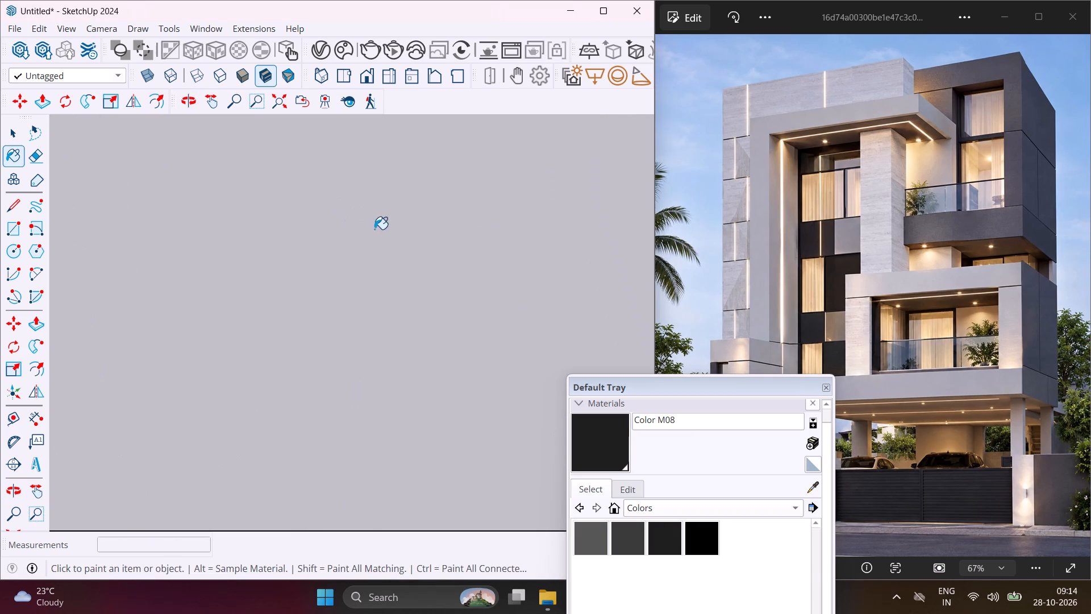
scroll(377, 231, "down", 5)
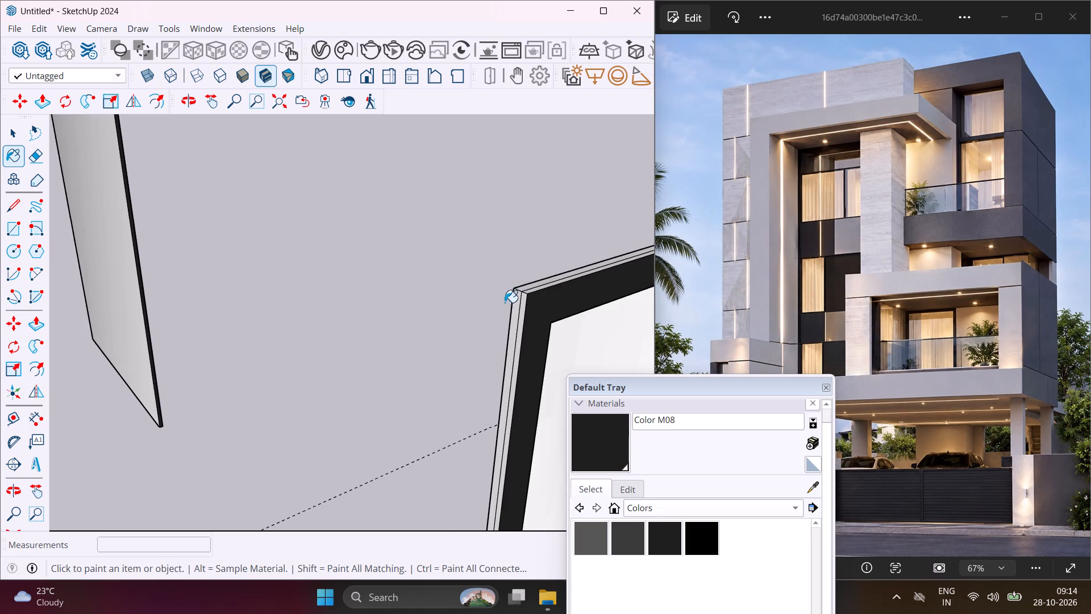
scroll(509, 305, "up", 5)
scroll(540, 313, "down", 5)
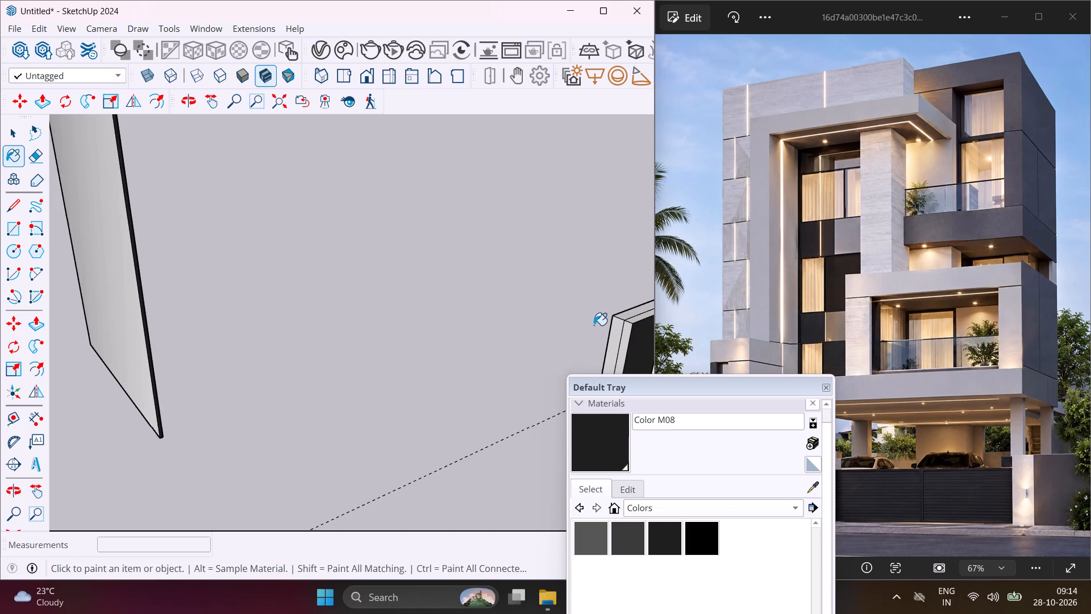
left_click(616, 330)
left_click(624, 331)
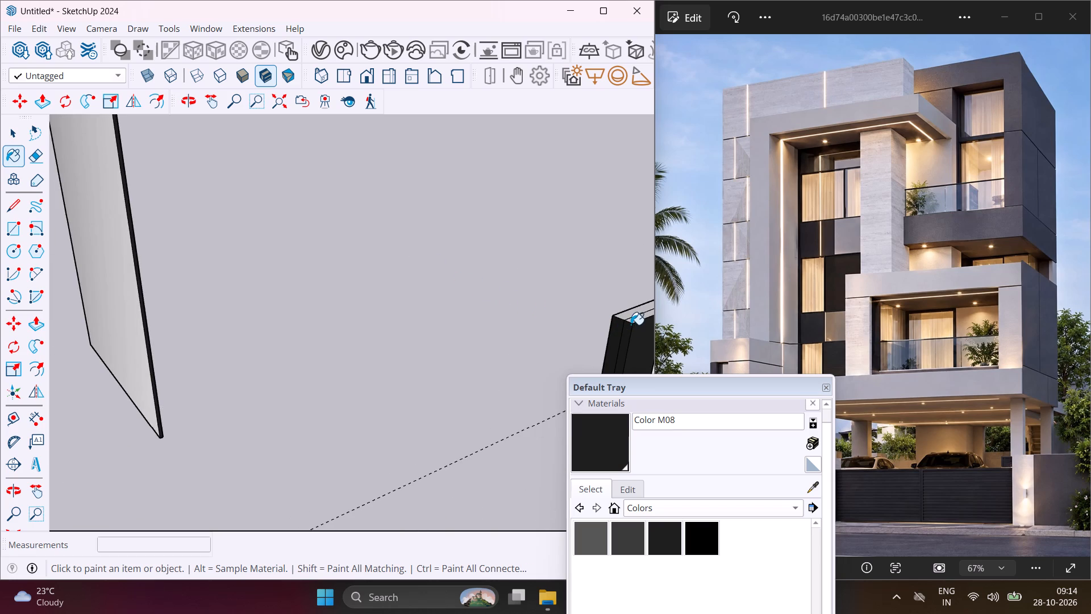
left_click(632, 323)
left_click(627, 314)
Paint the inner left and inner top frame faces of the middle mirror panel with Color M08.
scroll(568, 325, "down", 5)
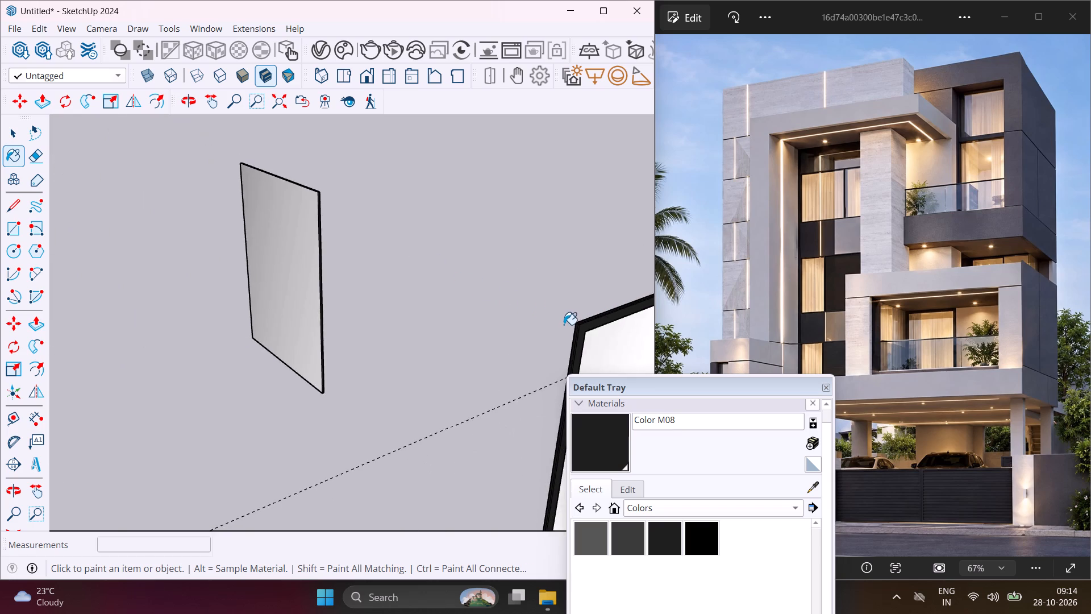
scroll(564, 325, "down", 4)
middle_click_drag(579, 342, 219, 265)
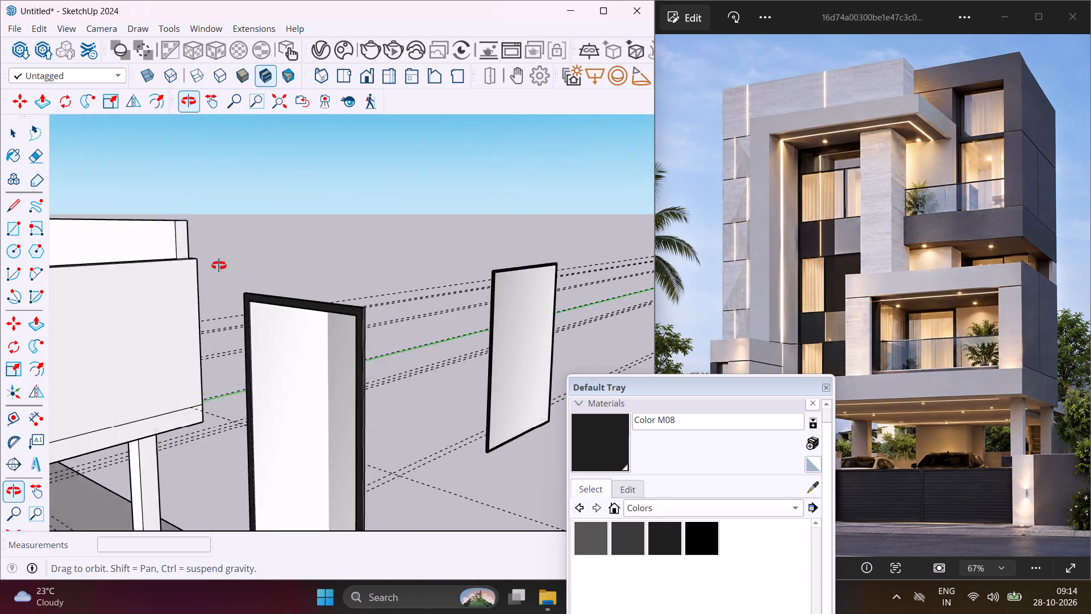
middle_click_drag(219, 265, 209, 258)
scroll(237, 291, "up", 15)
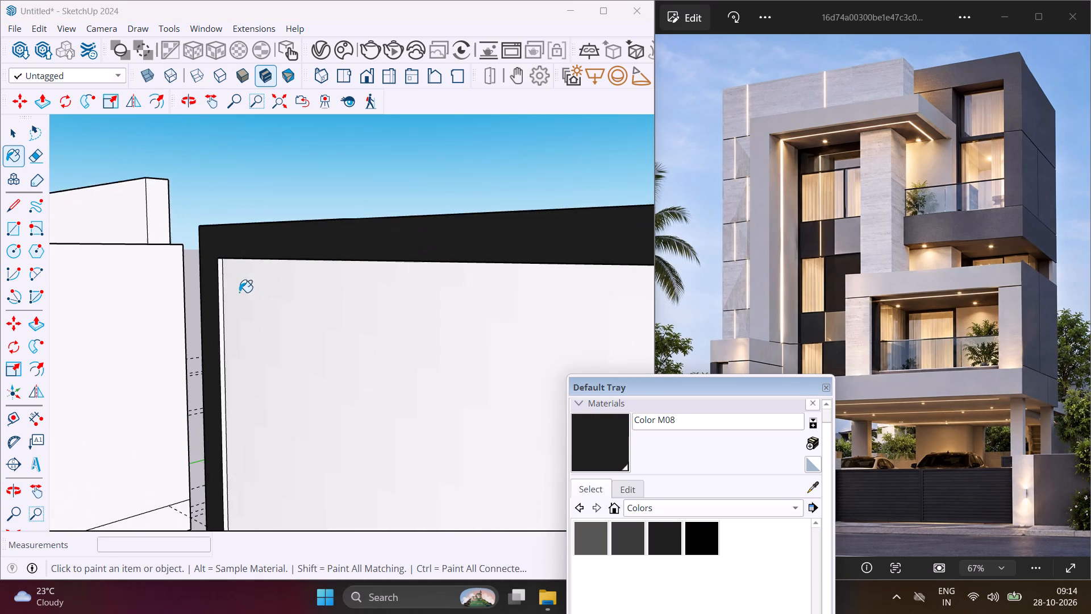
scroll(233, 293, "up", 9)
left_click(207, 280)
middle_click_drag(213, 282, 214, 259)
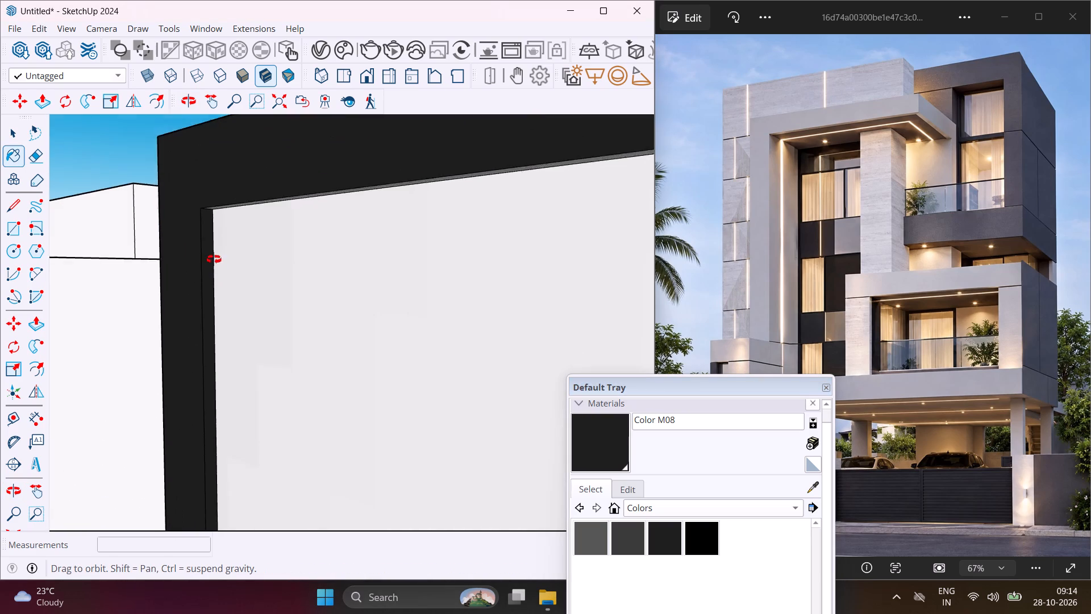
middle_click_drag(214, 259, 231, 180)
scroll(243, 180, "up", 5)
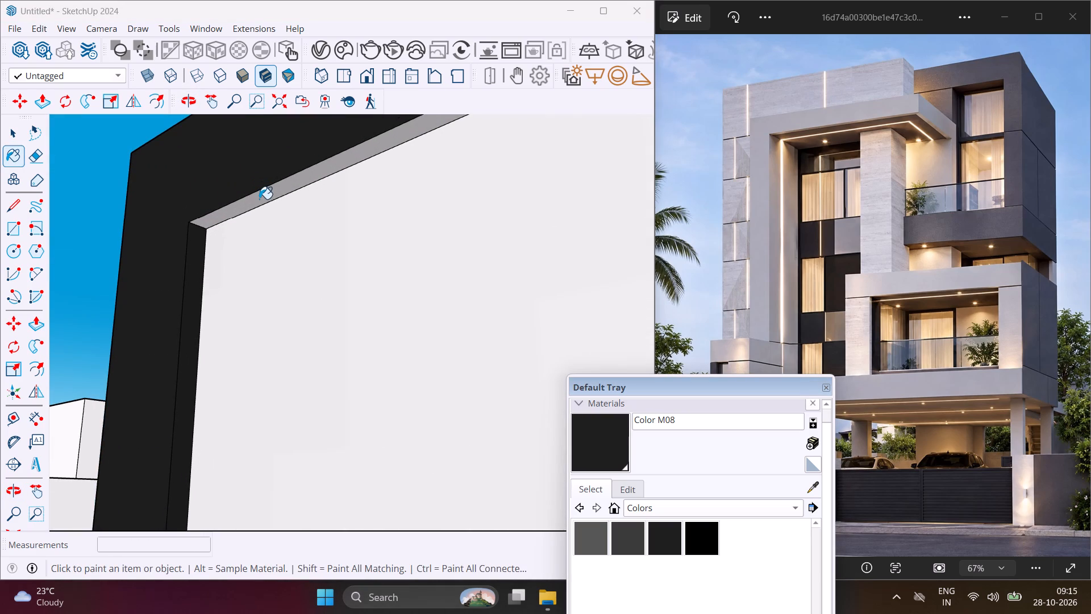
left_click(260, 200)
Paint the checkered panel's outer top and right side frame edges with Color M08.
scroll(255, 182, "down", 7)
scroll(256, 174, "down", 17)
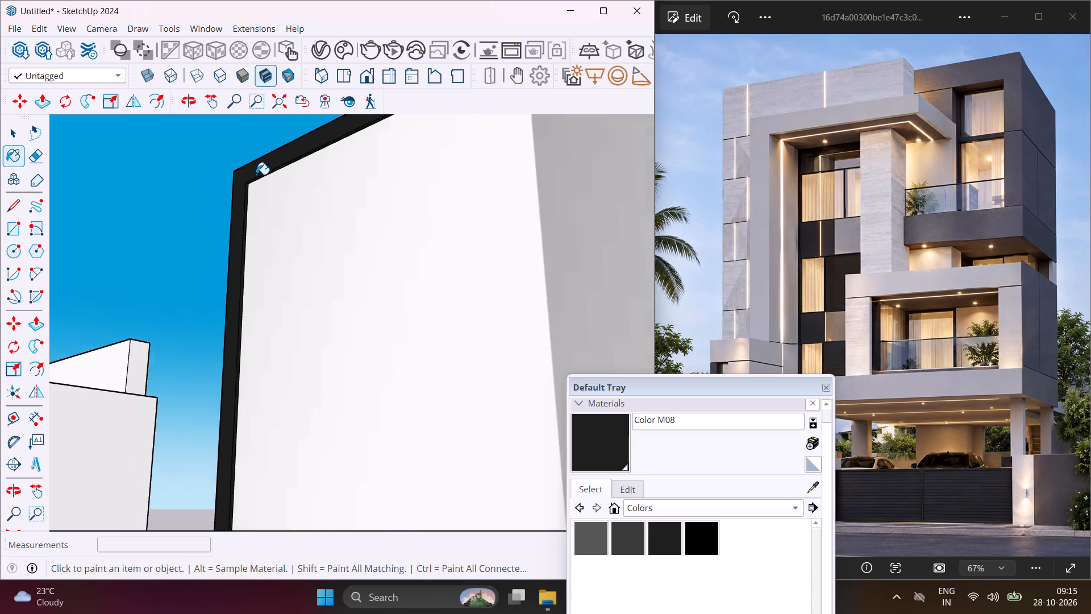
scroll(256, 175, "down", 10)
middle_click_drag(257, 183, 276, 306)
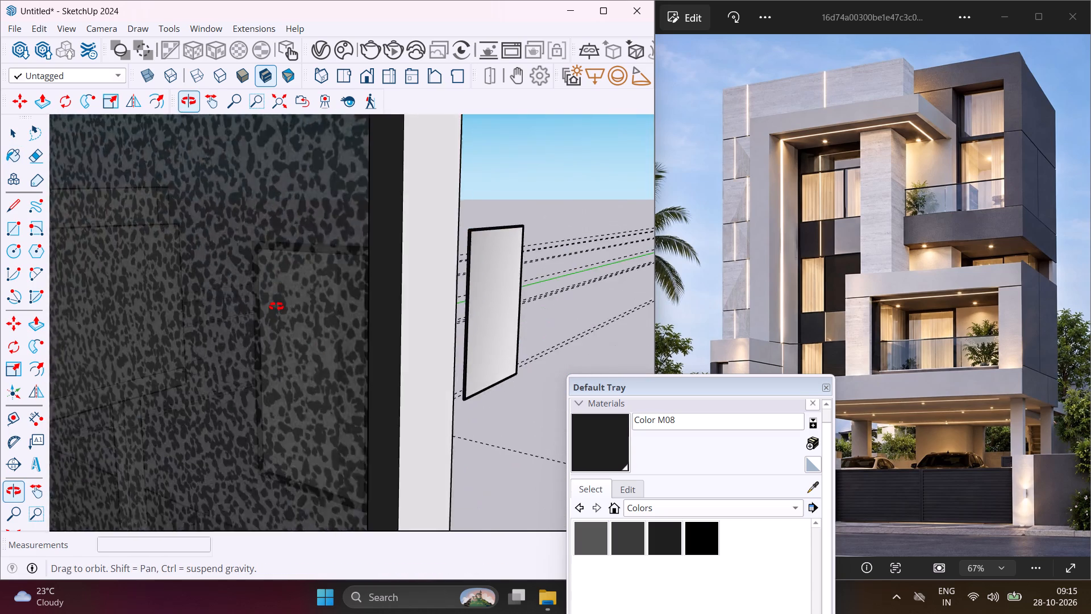
middle_click_drag(276, 306, 278, 317)
left_click(299, 330)
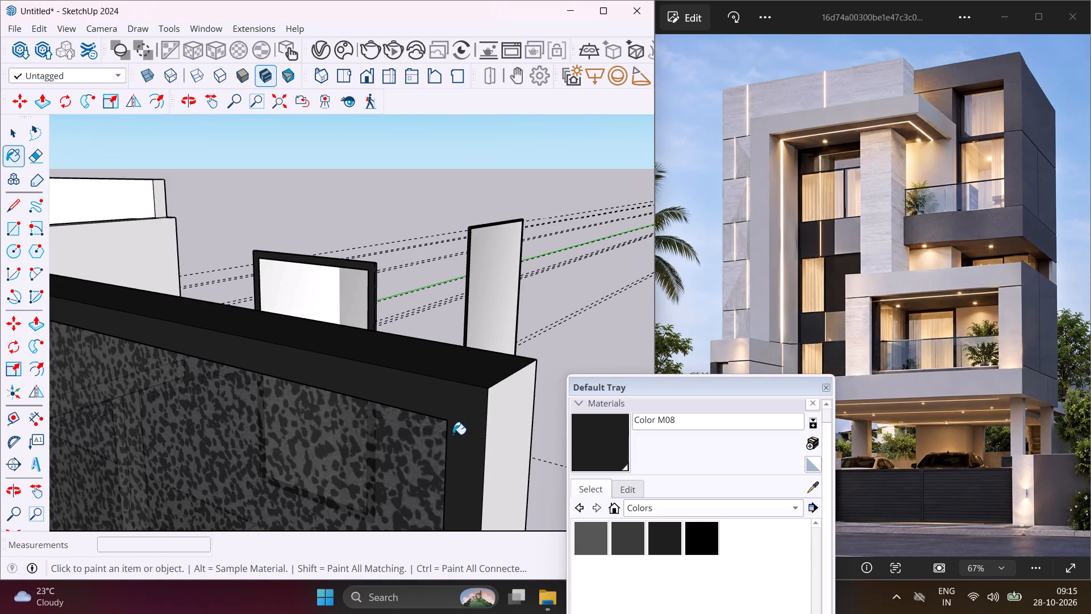
left_click(504, 423)
Paint the checkered panel's uppermost inner left frame face and both inner top frame faces with Color M08.
scroll(499, 345, "down", 7)
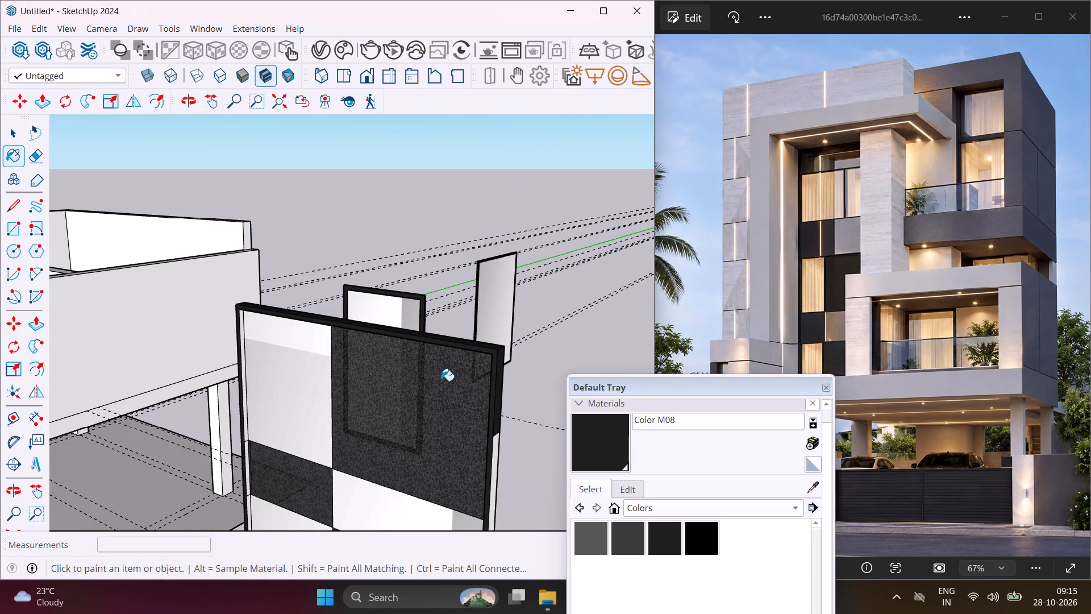
scroll(239, 340, "up", 14)
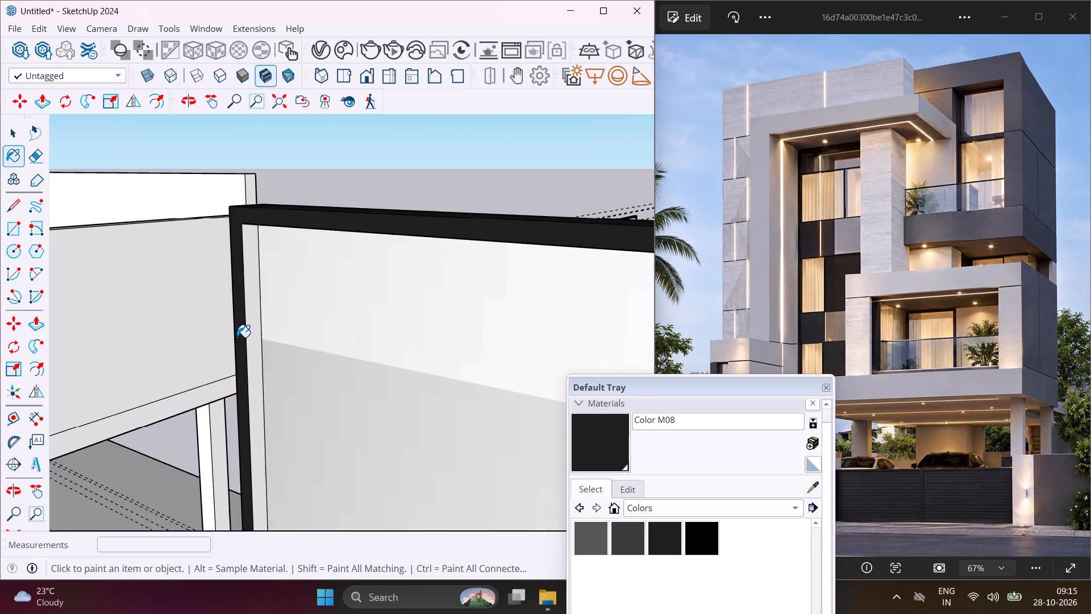
left_click(250, 314)
middle_click_drag(245, 304, 276, 130)
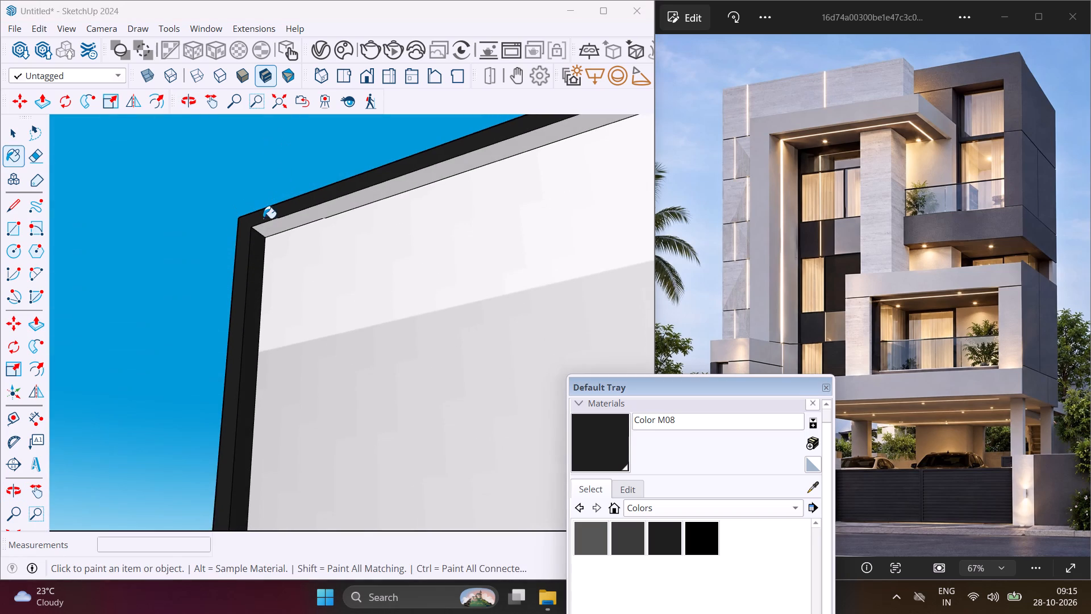
scroll(263, 228, "up", 4)
left_click(263, 229)
scroll(220, 225, "down", 11)
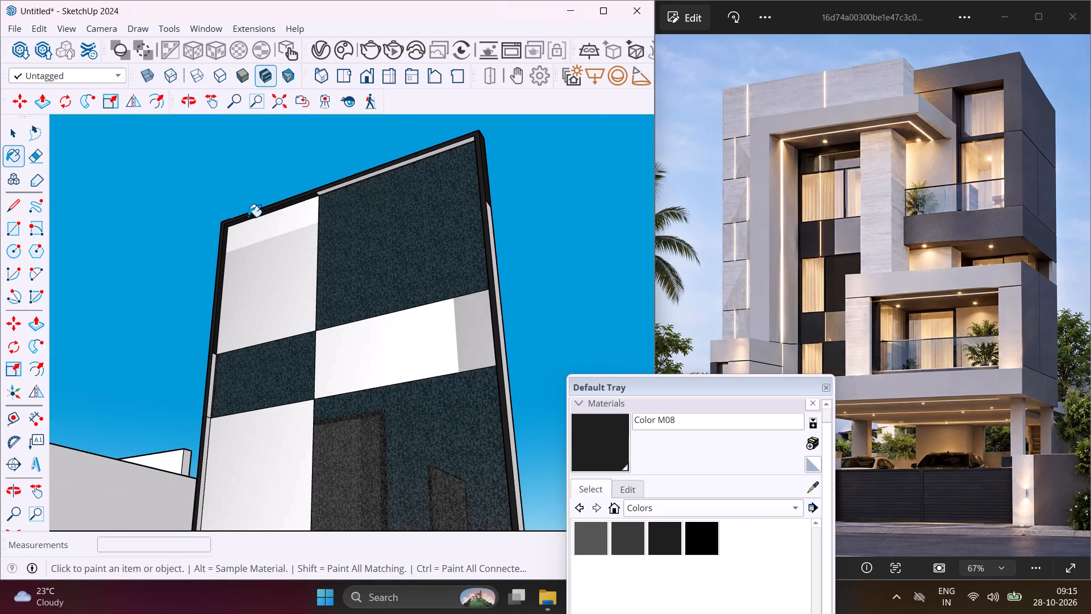
scroll(378, 181, "up", 12)
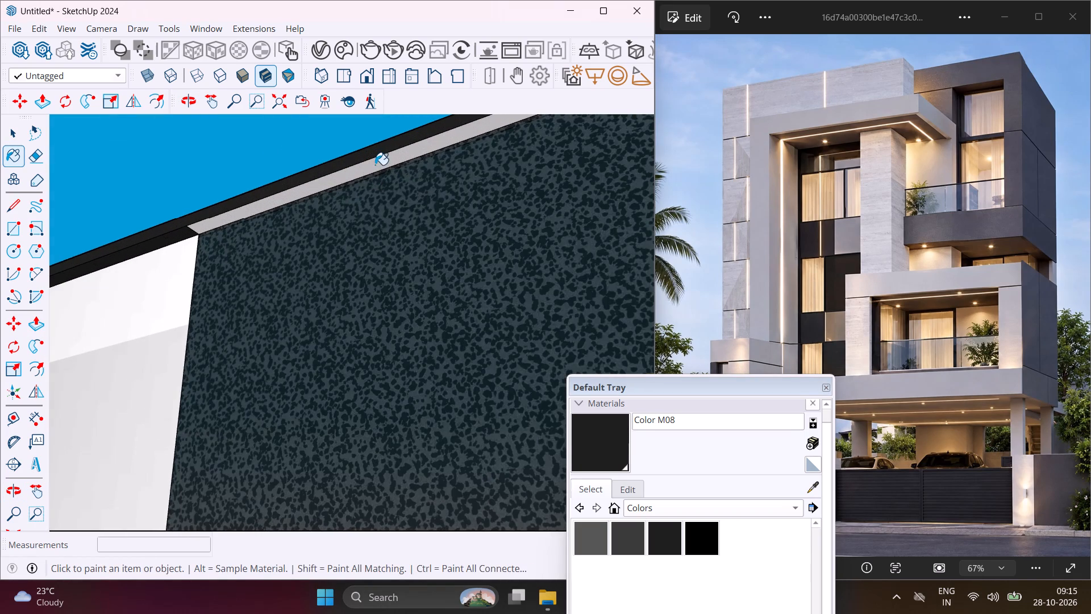
left_click(375, 164)
scroll(197, 213, "down", 9)
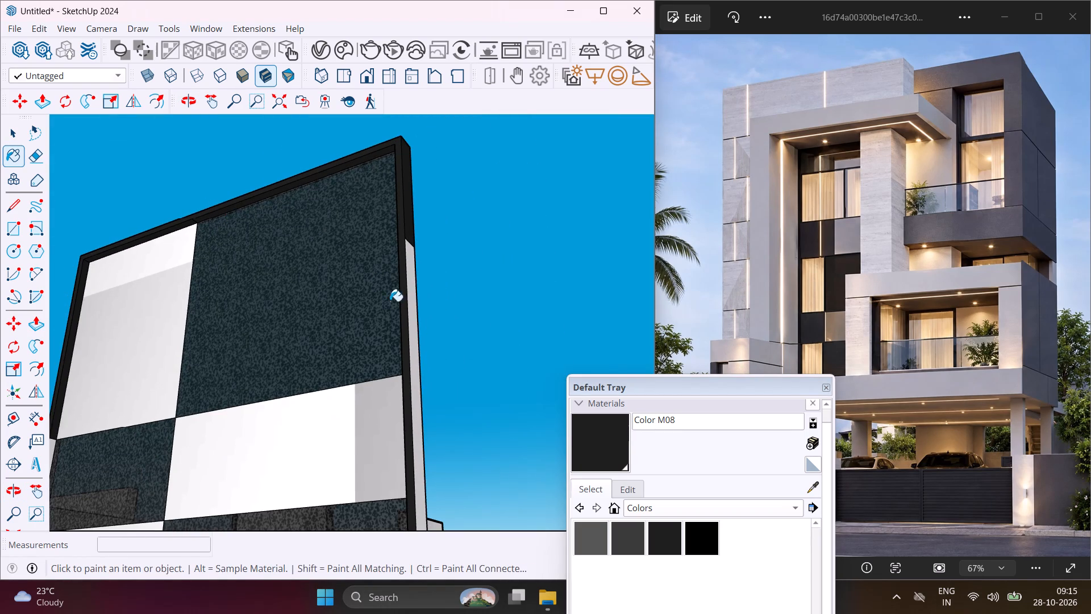
Paint the remaining light strip on the outer right side of the checkered panel's frame with Color M08.
scroll(410, 341, "up", 3)
left_click(413, 341)
scroll(406, 317, "down", 4)
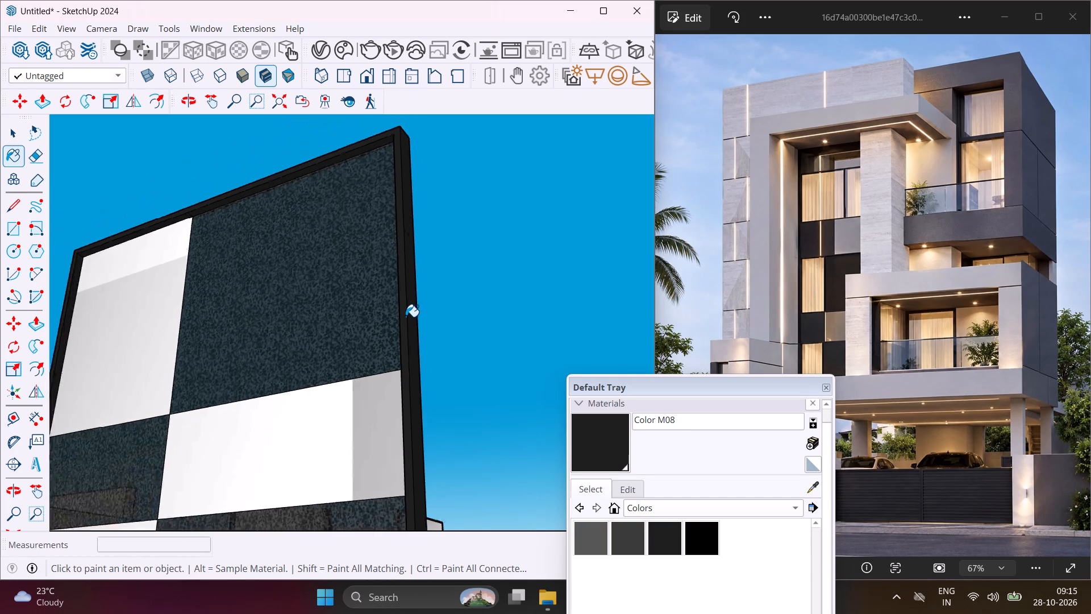
Paint the remaining inner left frame faces beside the checkered panel's lower mirror and dark-glass panes with Color M08.
scroll(406, 317, "down", 9)
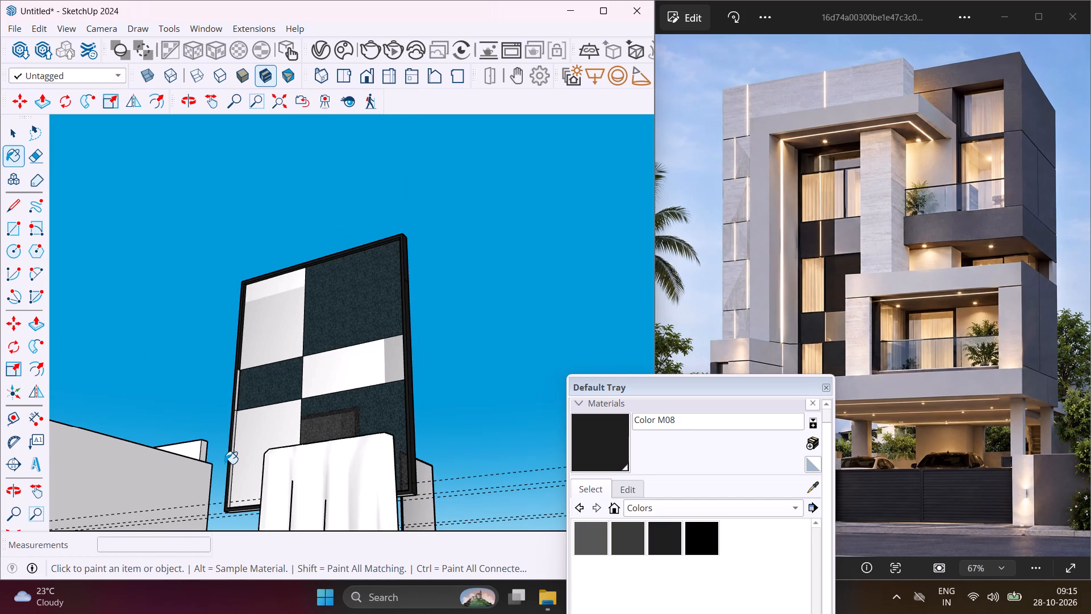
scroll(224, 464, "up", 9)
scroll(256, 445, "down", 4)
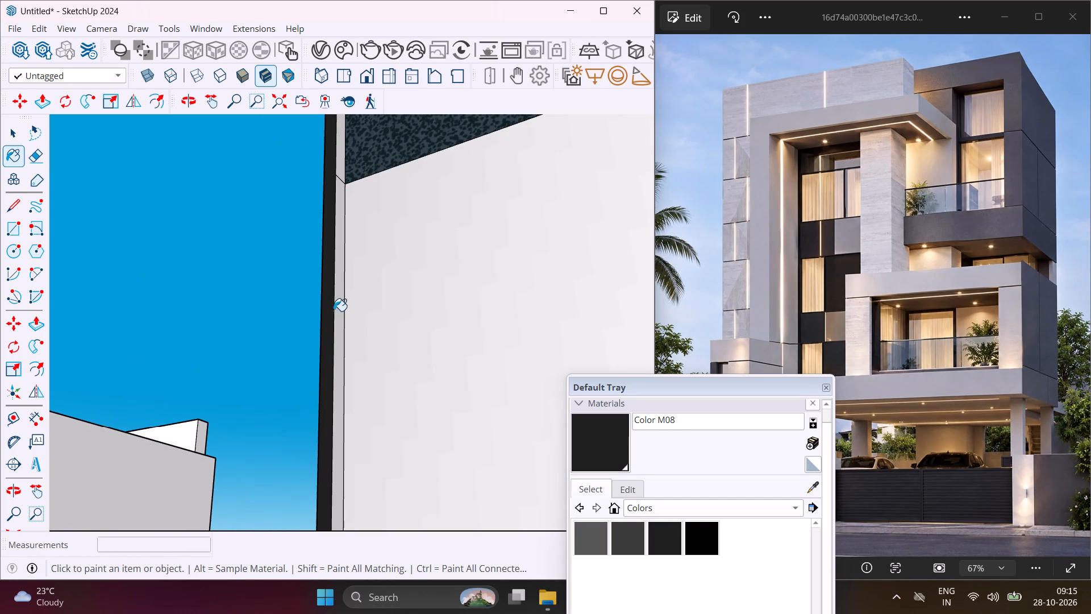
left_click(340, 265)
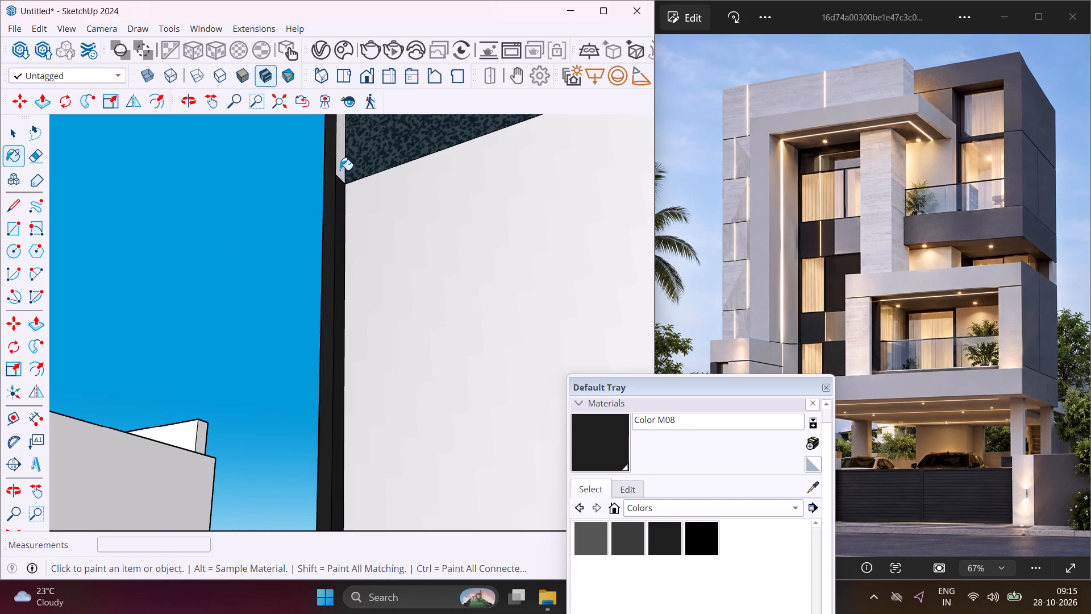
left_click(340, 170)
Paint the checkered panel's outer bottom frame edge and both inner bottom frame faces with Color M08.
scroll(259, 222, "down", 5)
scroll(320, 301, "up", 3)
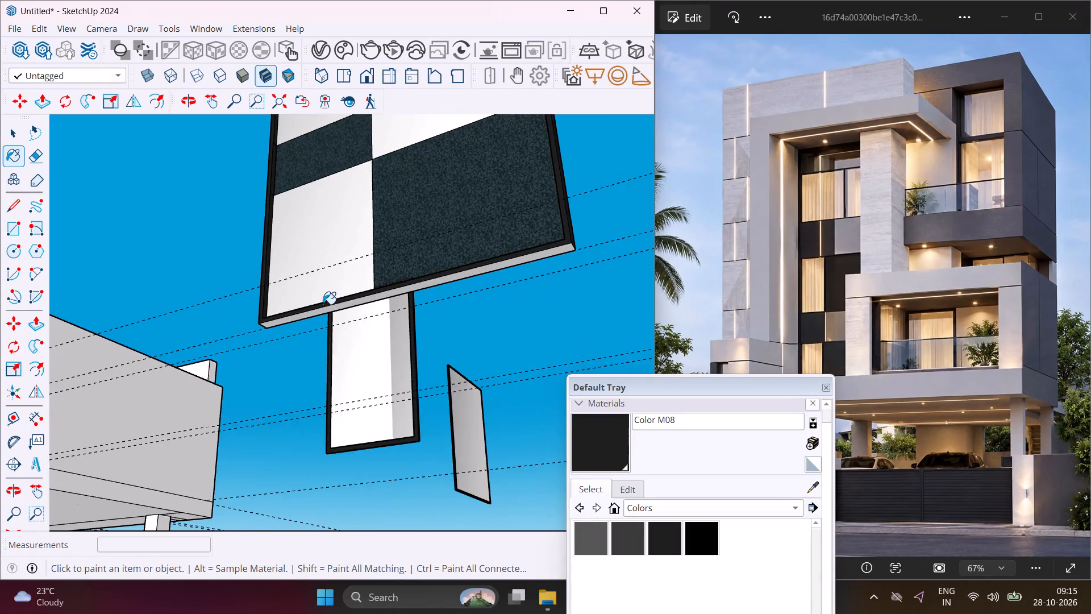
scroll(324, 306, "up", 7)
left_click(329, 316)
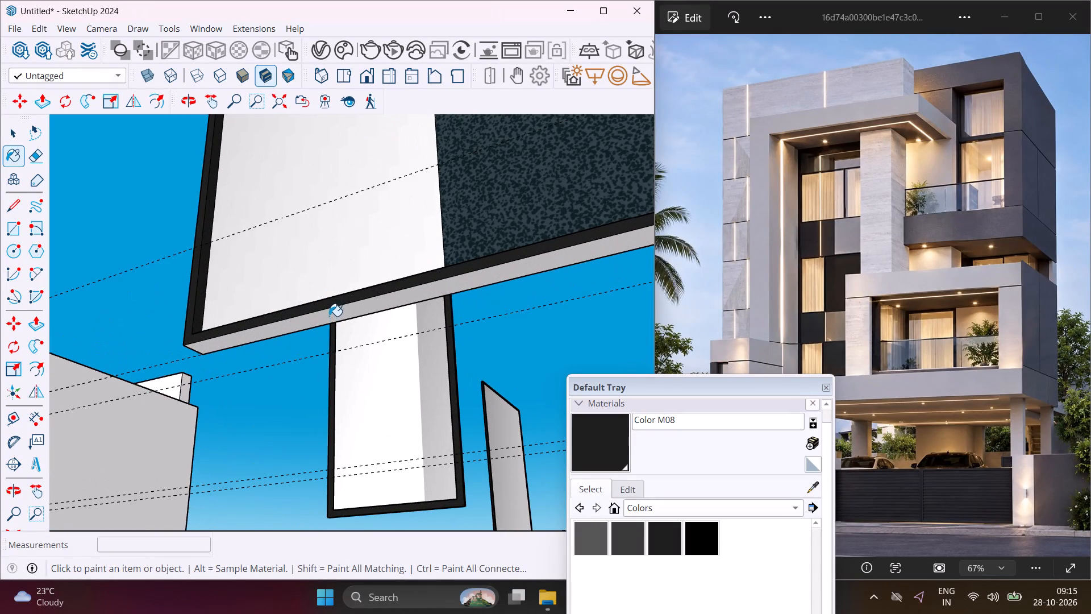
middle_click_drag(328, 301, 319, 517)
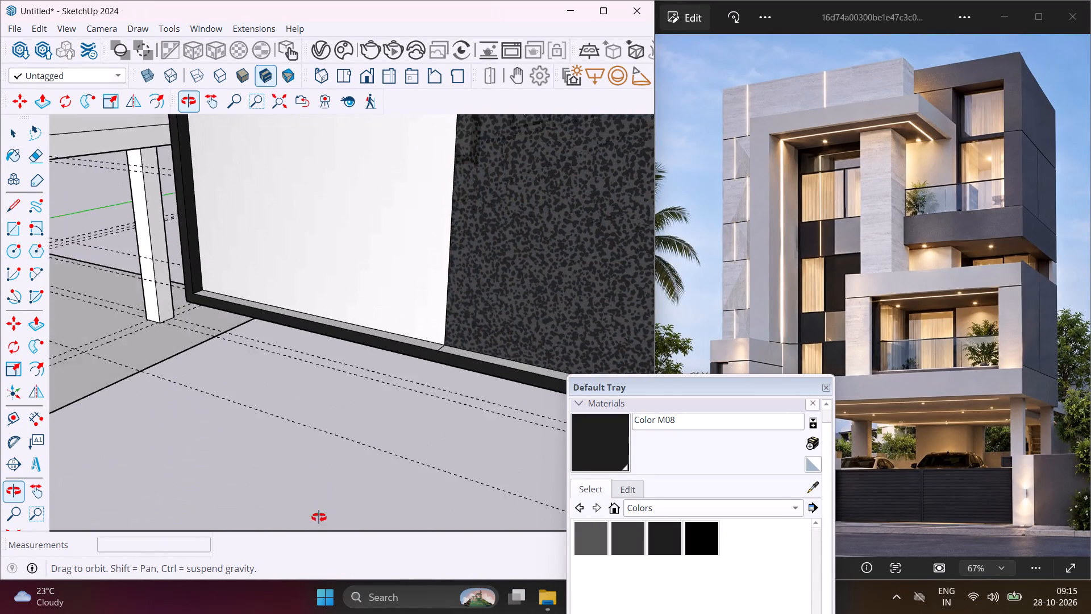
middle_click_drag(319, 517, 307, 575)
scroll(413, 374, "up", 4)
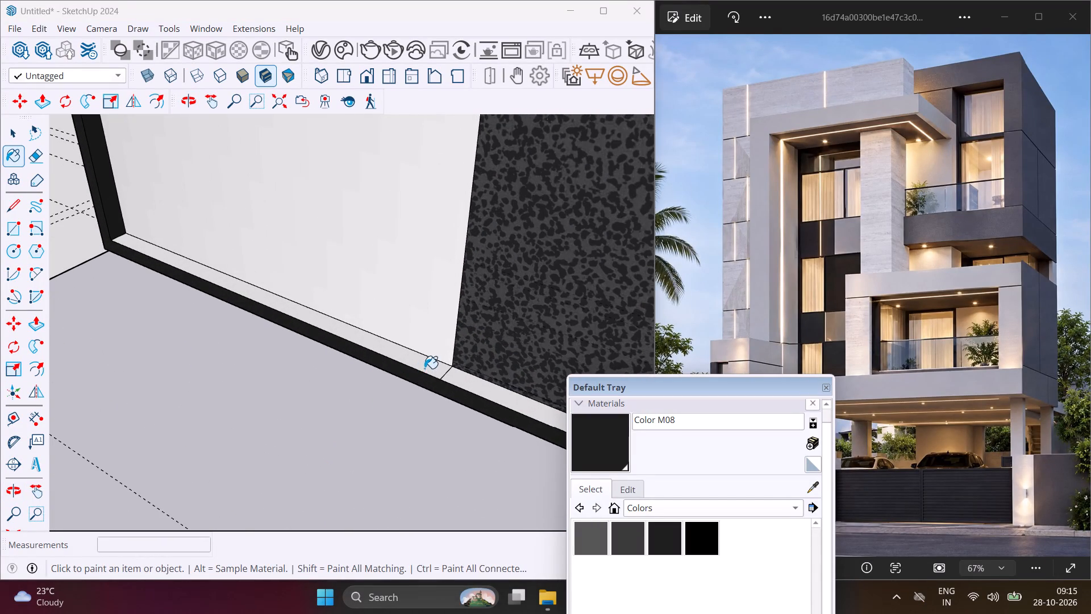
left_click(424, 367)
left_click(462, 384)
Paint all the inner right frame faces of the checkered panel, from the top pane to the bottom pane, with Color M08.
scroll(294, 373, "down", 6)
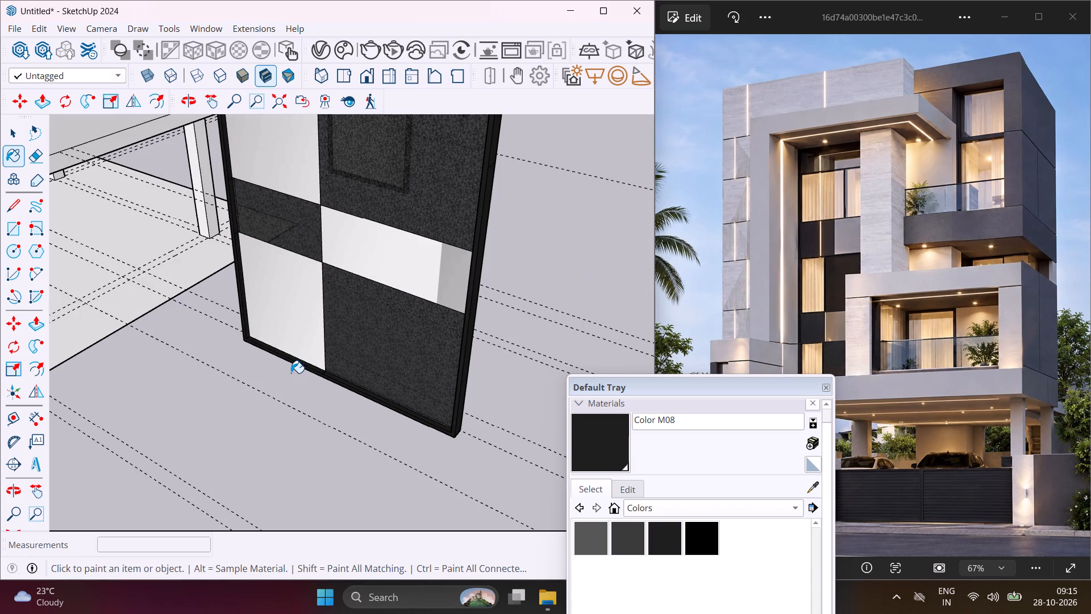
middle_click_drag(291, 373, 547, 363)
scroll(561, 147, "up", 8)
left_click(561, 147)
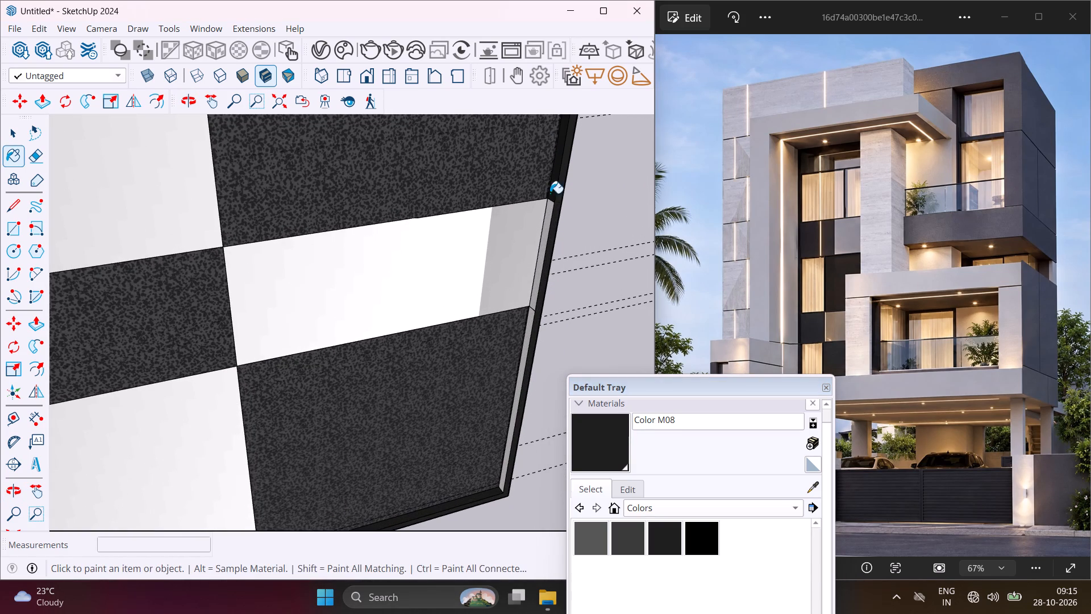
left_click(550, 213)
left_click(532, 321)
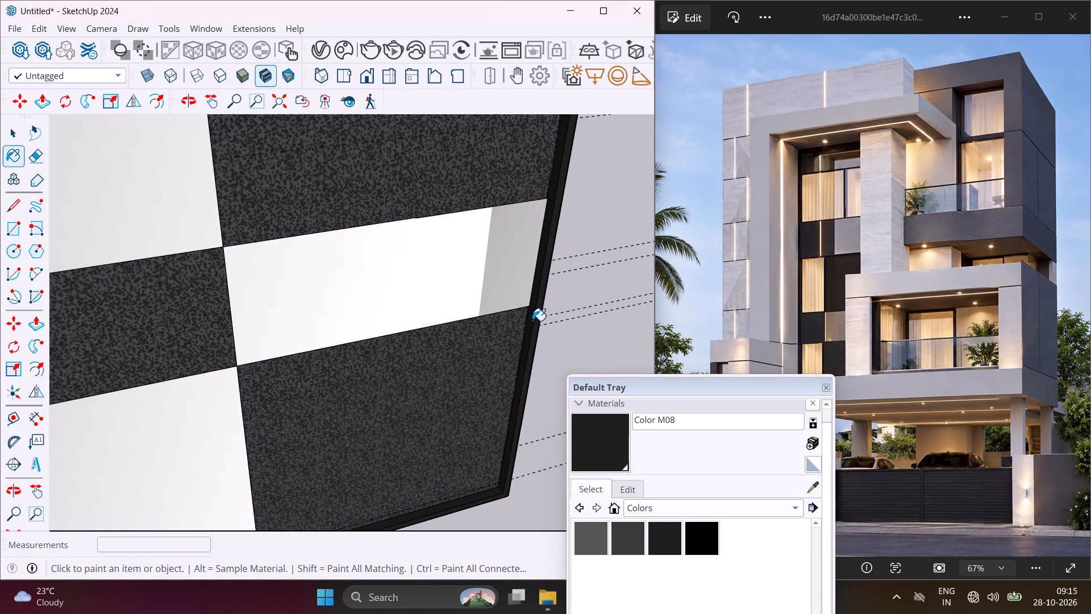
scroll(527, 321, "down", 9)
scroll(547, 173, "up", 3)
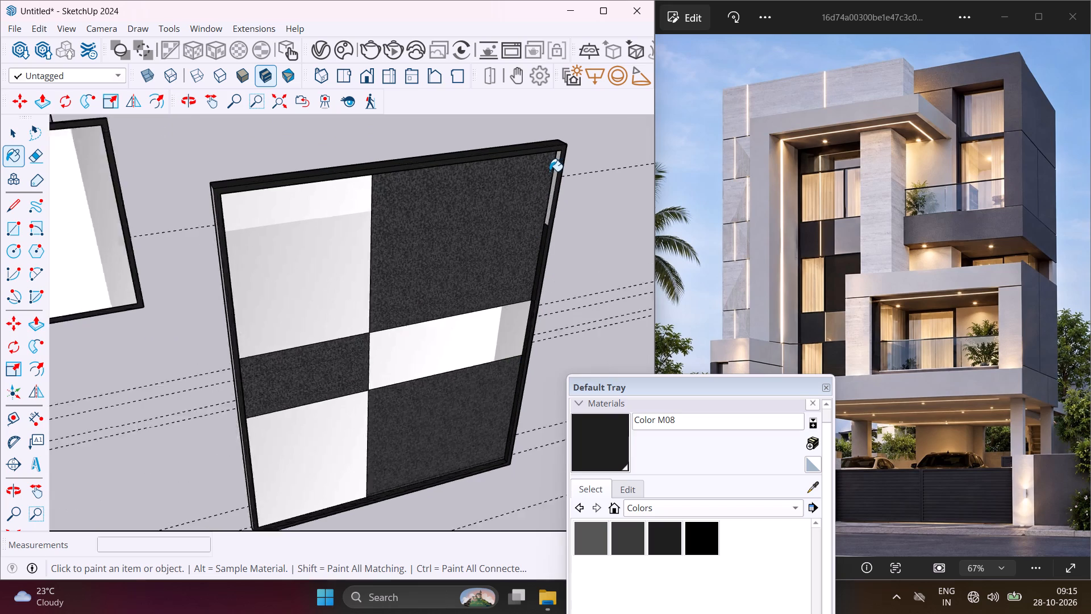
scroll(549, 171, "up", 7)
left_click(565, 174)
middle_click_drag(565, 173, 556, 70)
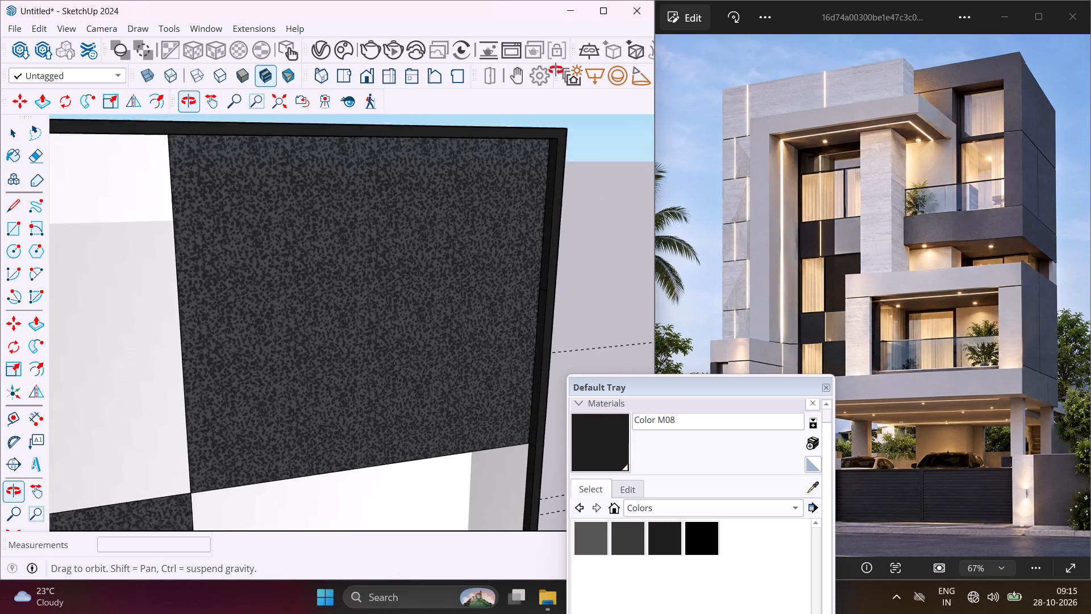
Paint the white outer side edge of the checkered panel's frame, seen from the panel's back, with Color M08.
middle_click_drag(556, 70, 504, 462)
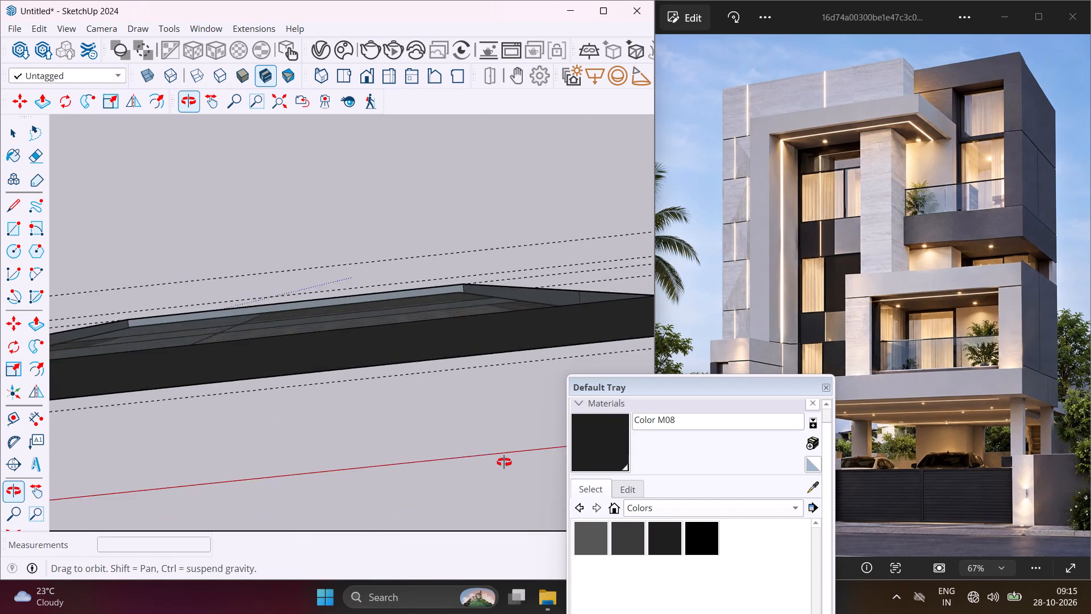
middle_click_drag(504, 462, 554, 460)
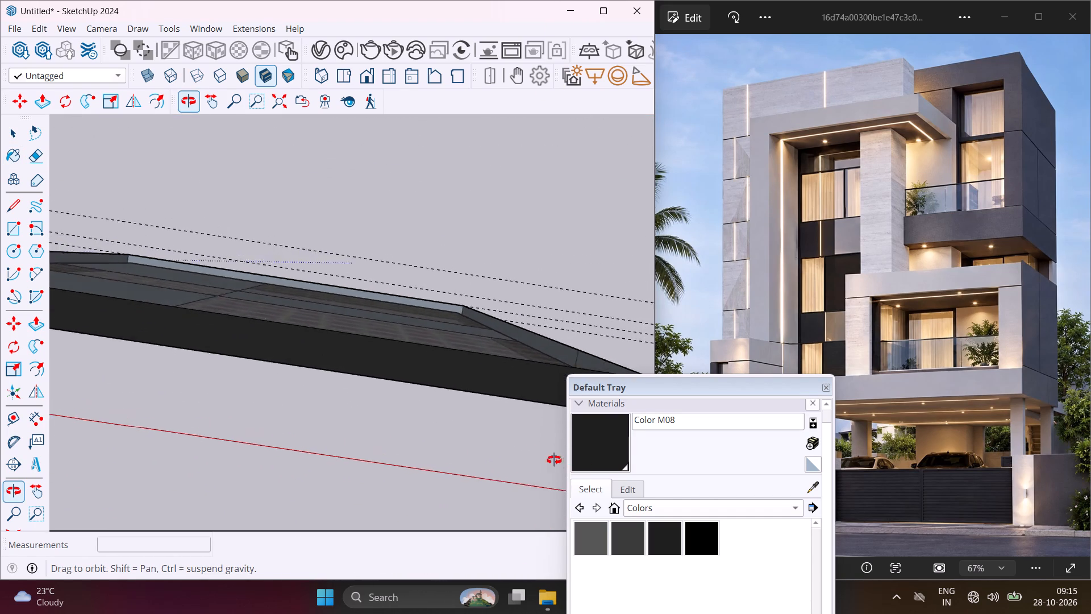
middle_click_drag(554, 460, 859, 134)
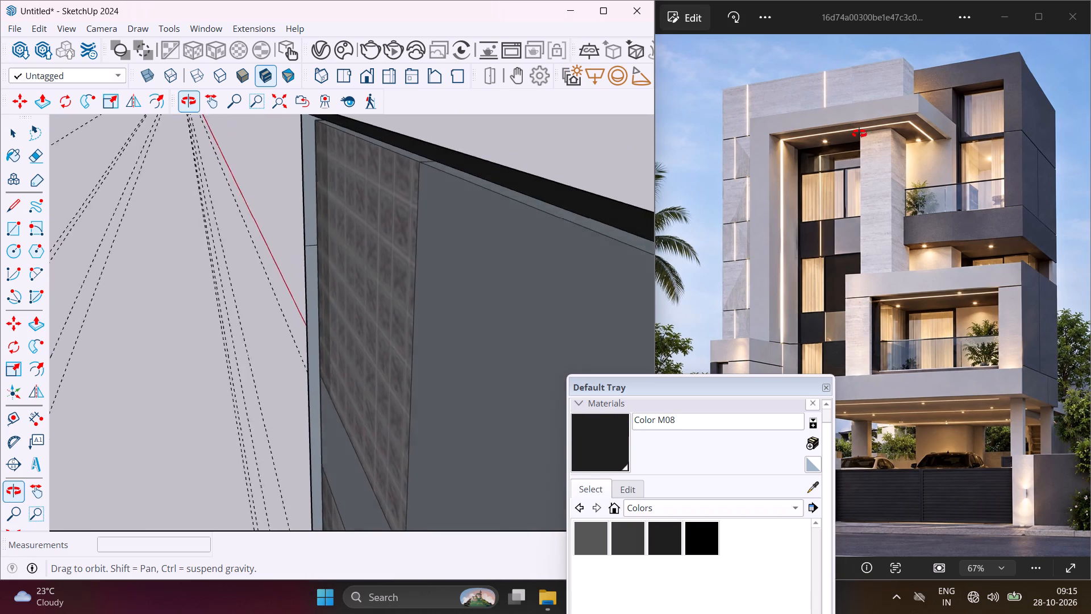
middle_click_drag(859, 134, 877, 136)
scroll(506, 265, "down", 12)
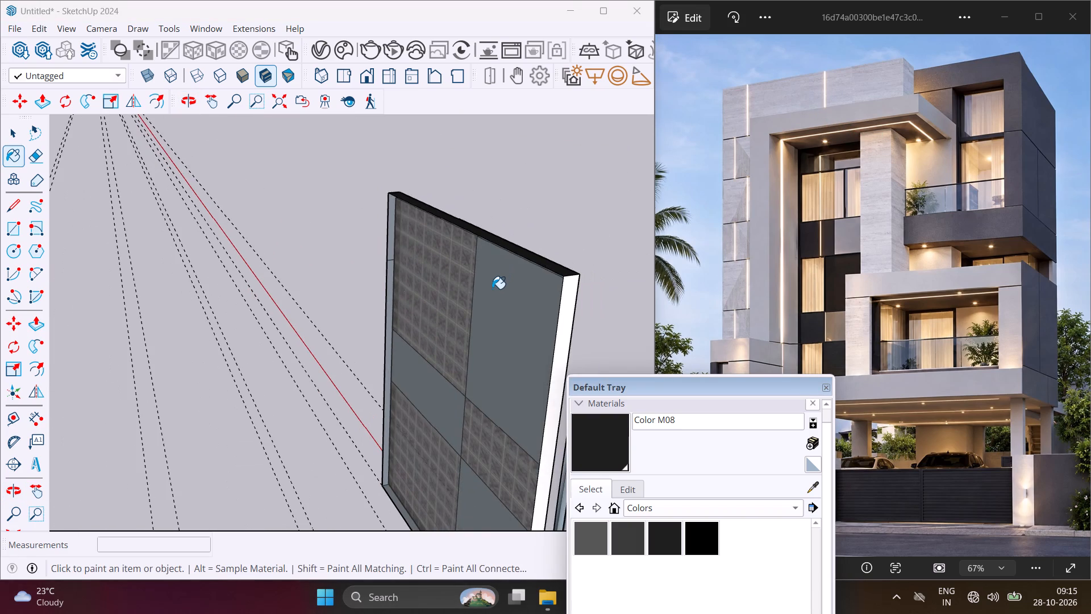
middle_click_drag(492, 289, 414, 294)
left_click(490, 320)
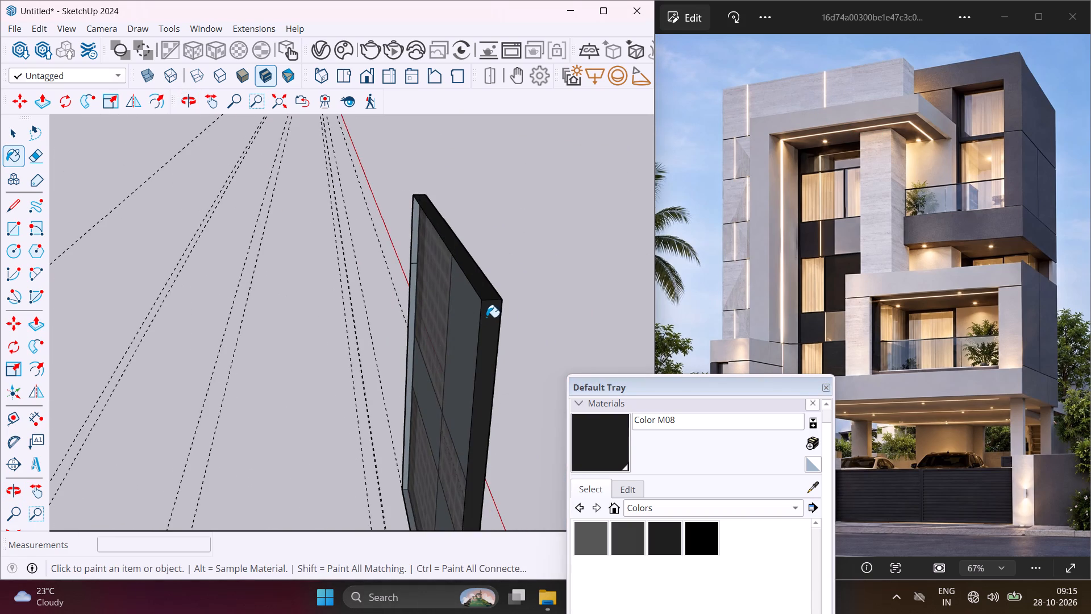
Paint both strips of the outer side edge on the framed mirror panel with Color M08.
middle_click_drag(486, 317, 611, 110)
scroll(498, 213, "down", 6)
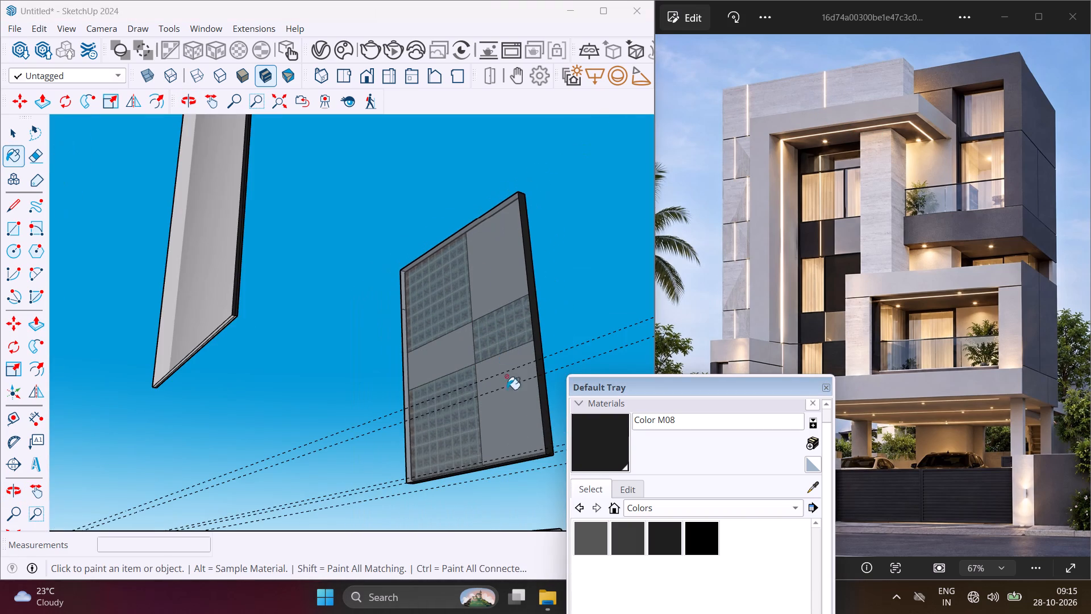
middle_click_drag(506, 413, 916, 517)
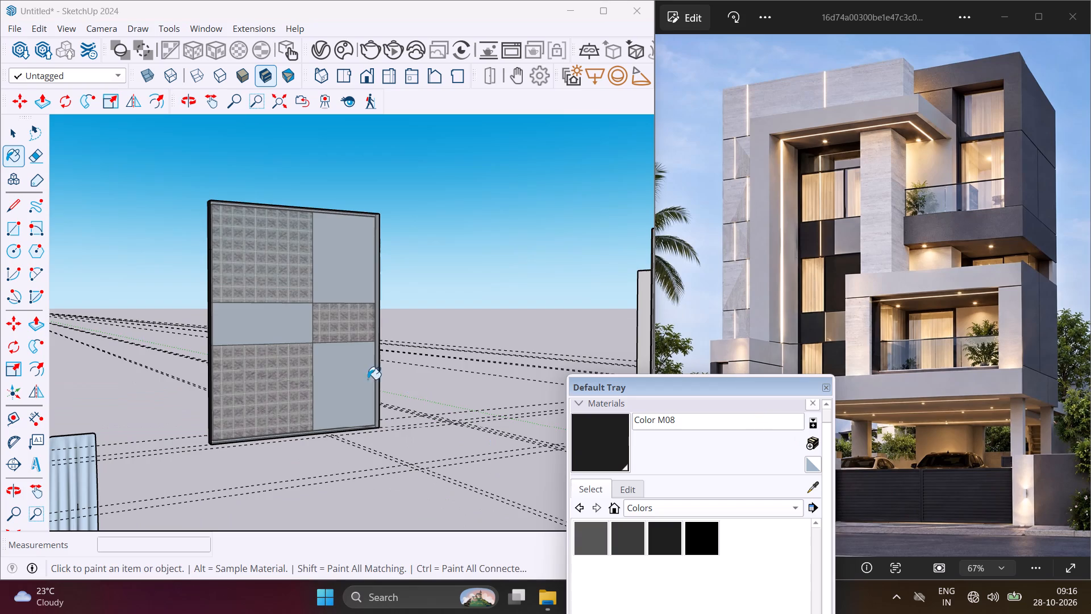
middle_click_drag(293, 383, 530, 453)
scroll(473, 414, "down", 6)
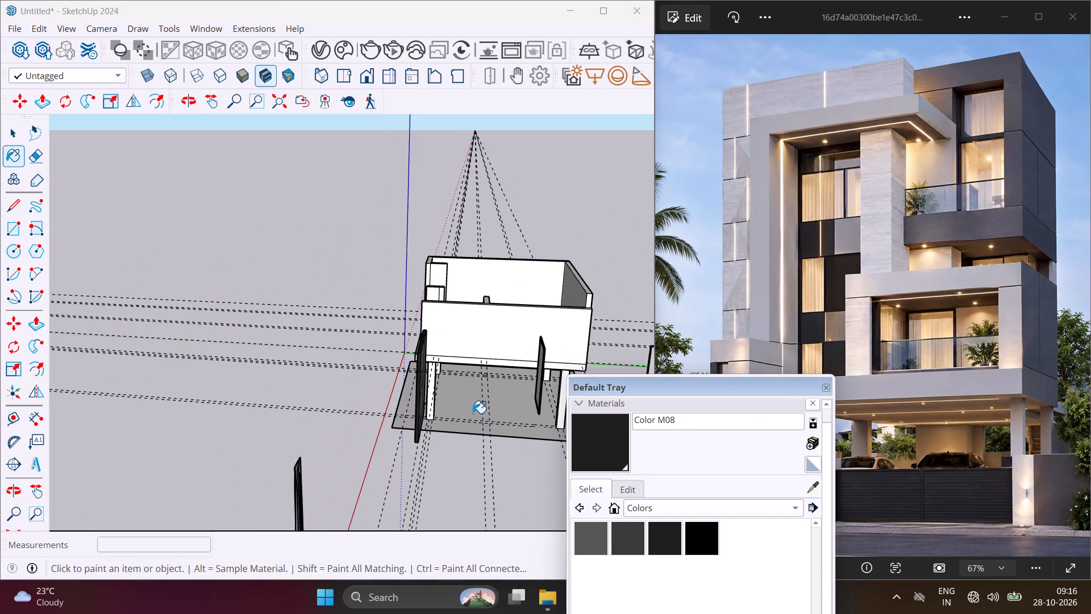
scroll(551, 355, "up", 10)
scroll(512, 363, "up", 15)
left_click(521, 332)
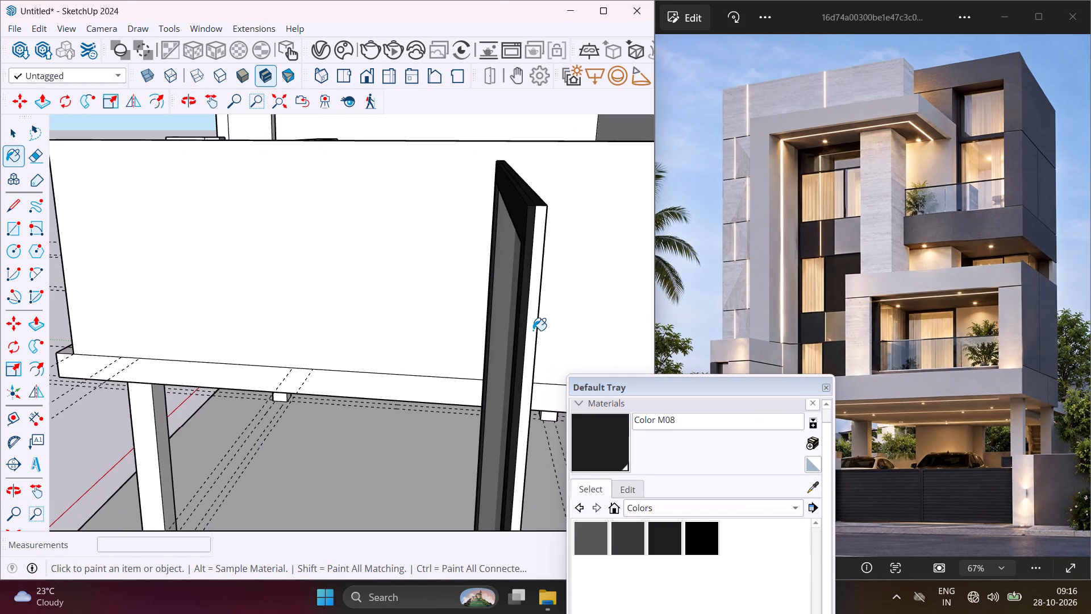
left_click(533, 330)
Paint both strips of the framed mirror panel's outer bottom edge with Color M08.
scroll(515, 319, "down", 6)
middle_click_drag(514, 384, 538, 188)
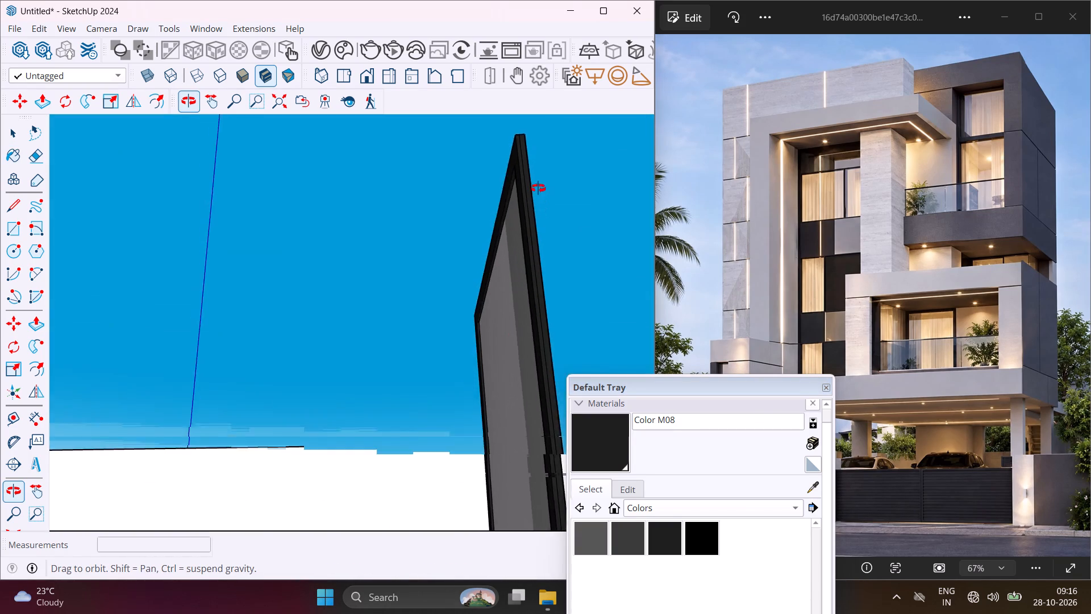
middle_click_drag(538, 188, 538, 157)
scroll(453, 289, "down", 6)
scroll(490, 464, "up", 4)
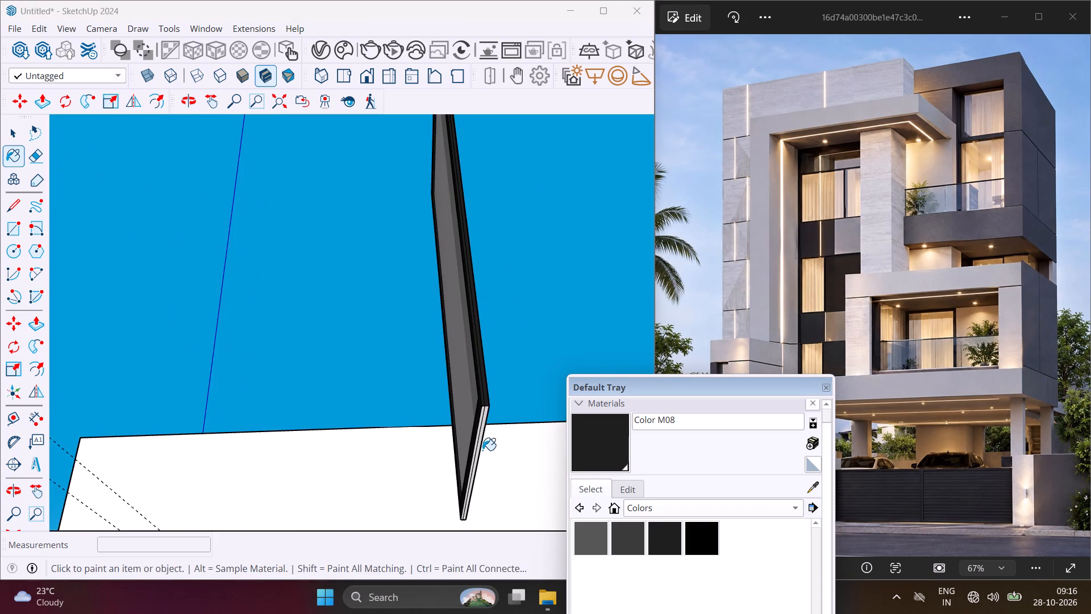
scroll(476, 428, "up", 9)
left_click(493, 398)
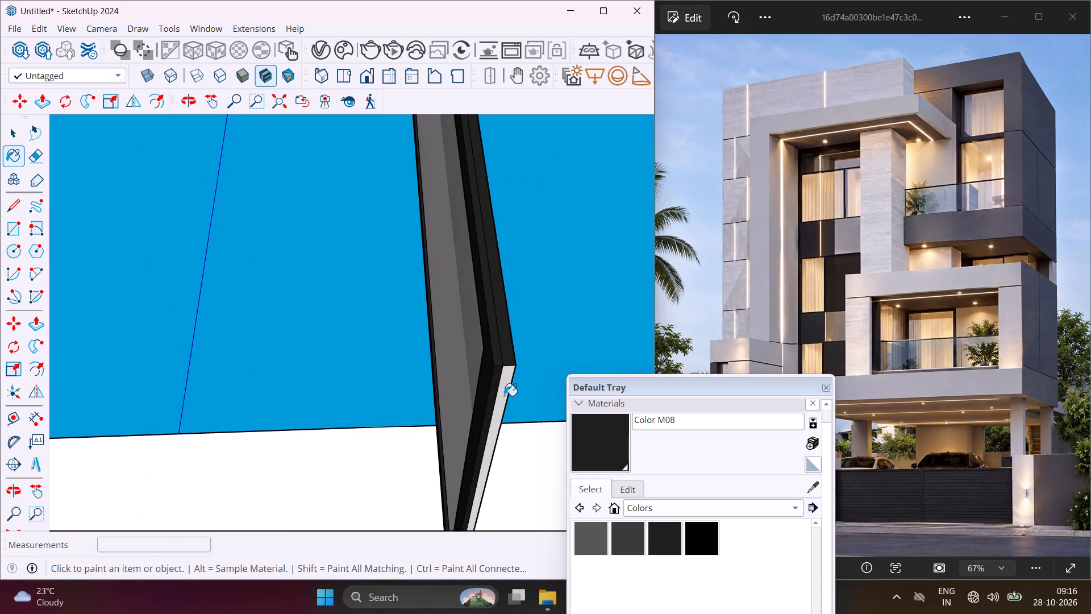
left_click(504, 395)
Paint the inner bottom frame face beneath the mirror pane with Color M08.
middle_click_drag(499, 383, 595, 508)
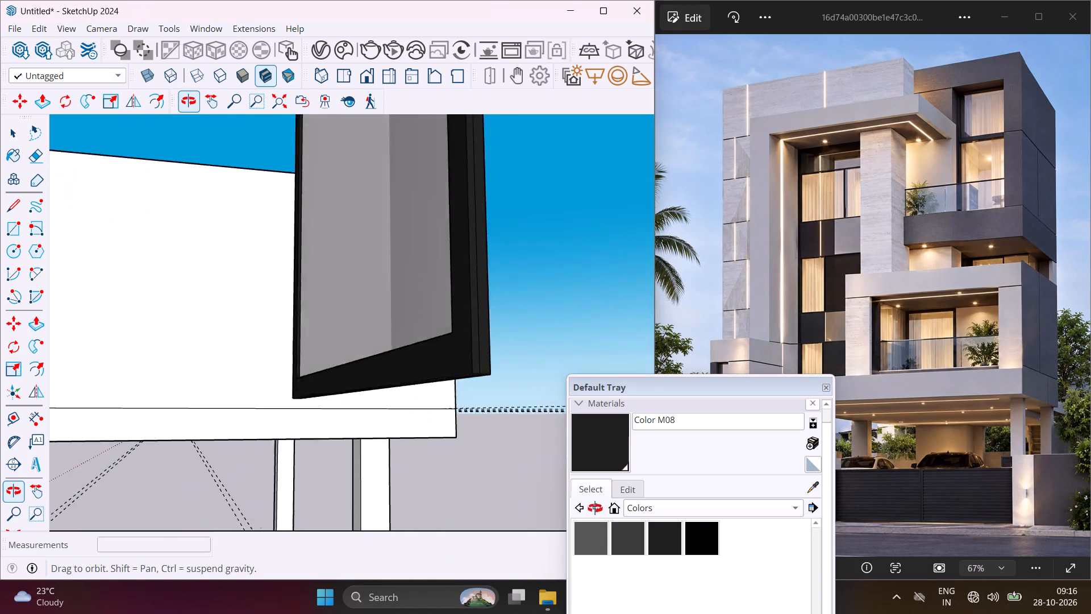
middle_click_drag(595, 508, 599, 613)
scroll(434, 276, "up", 7)
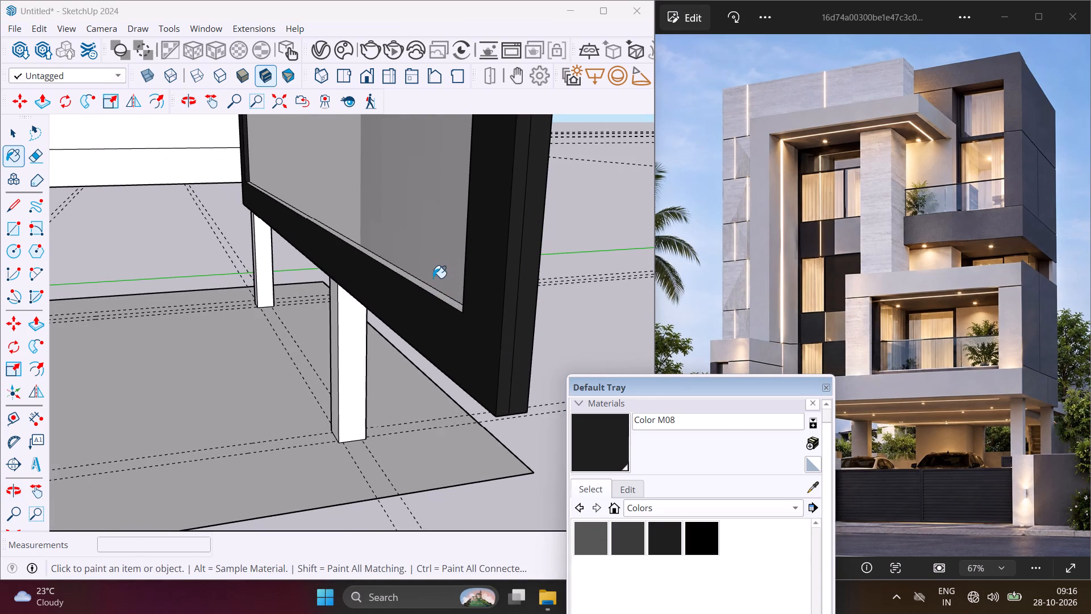
scroll(433, 278, "up", 2)
left_click(452, 312)
Paint the outer side edge of the third standing panel, set perpendicular to the mirror panel, with Color M08.
middle_click_drag(453, 312, 796, 267)
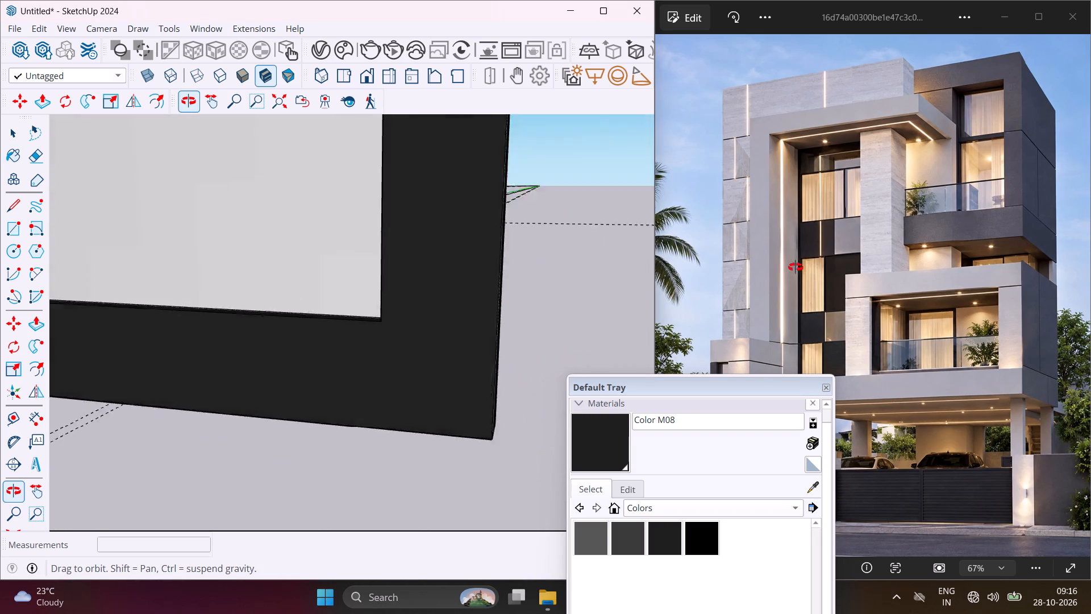
middle_click_drag(796, 267, 998, 255)
scroll(345, 333, "down", 13)
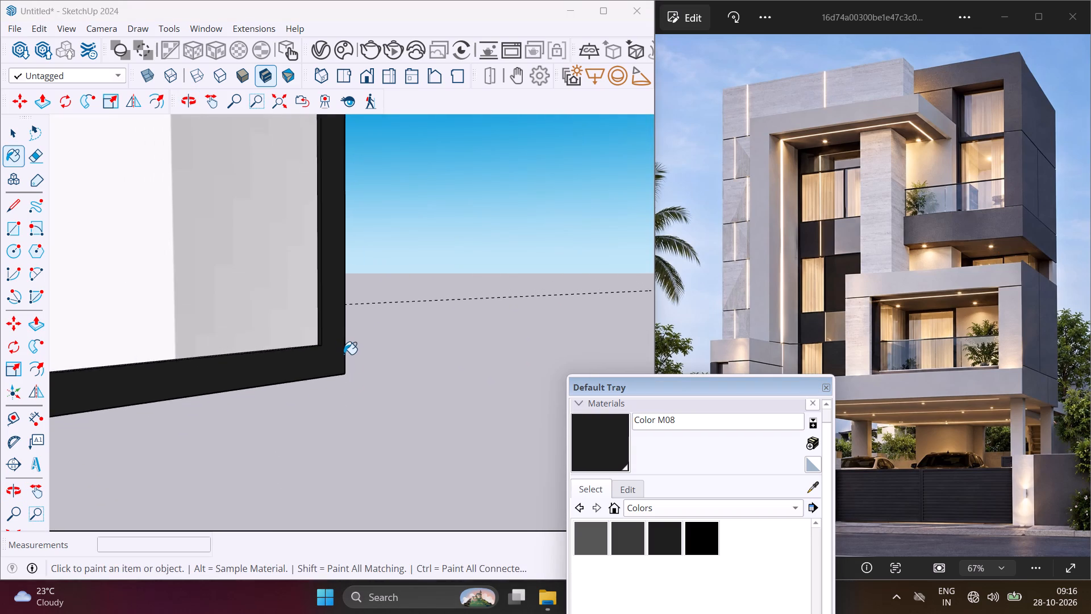
scroll(343, 354, "down", 18)
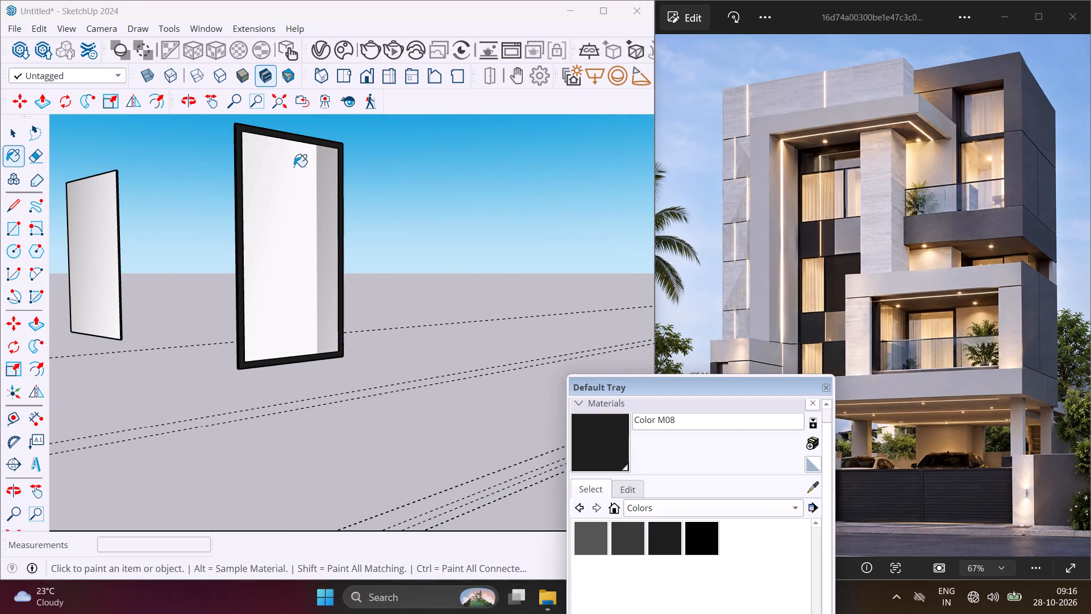
middle_click_drag(294, 148, 344, 186)
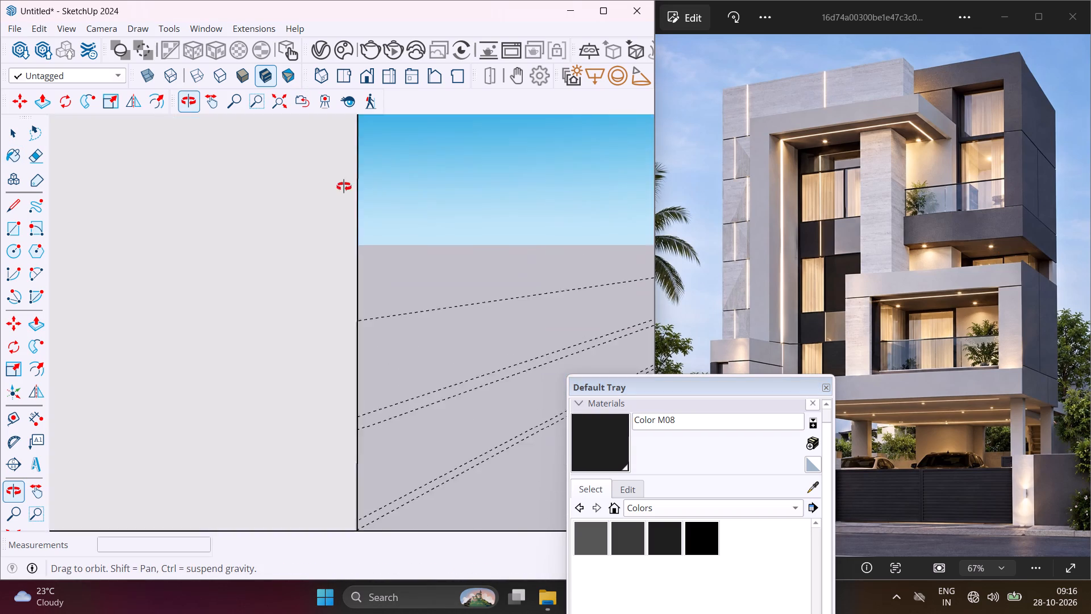
middle_click_drag(344, 186, 644, 277)
scroll(591, 271, "down", 6)
middle_click_drag(219, 320, 378, 317)
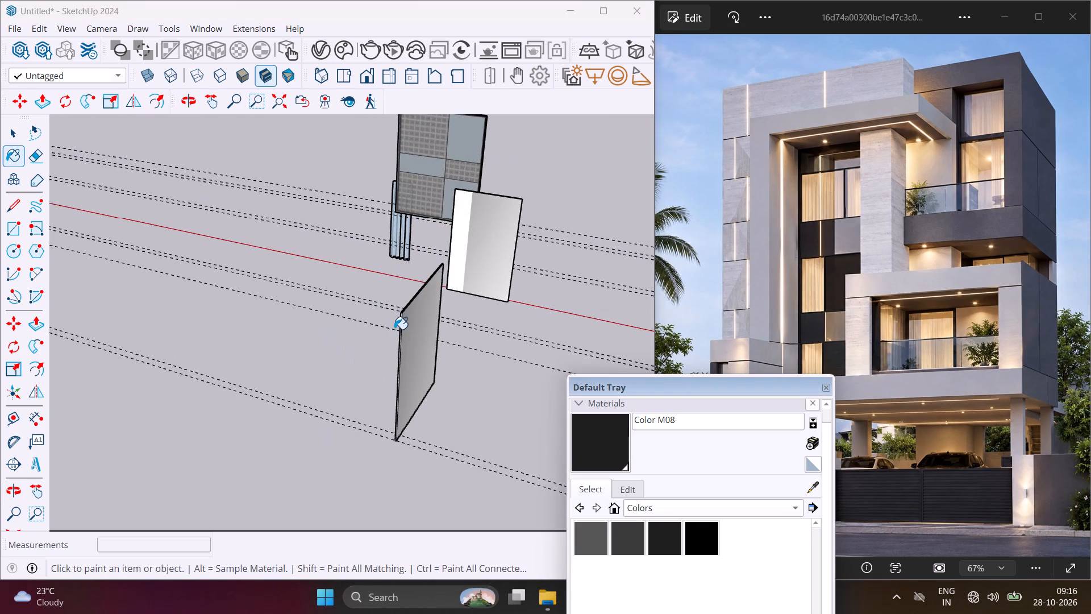
scroll(394, 329, "up", 10)
left_click(410, 276)
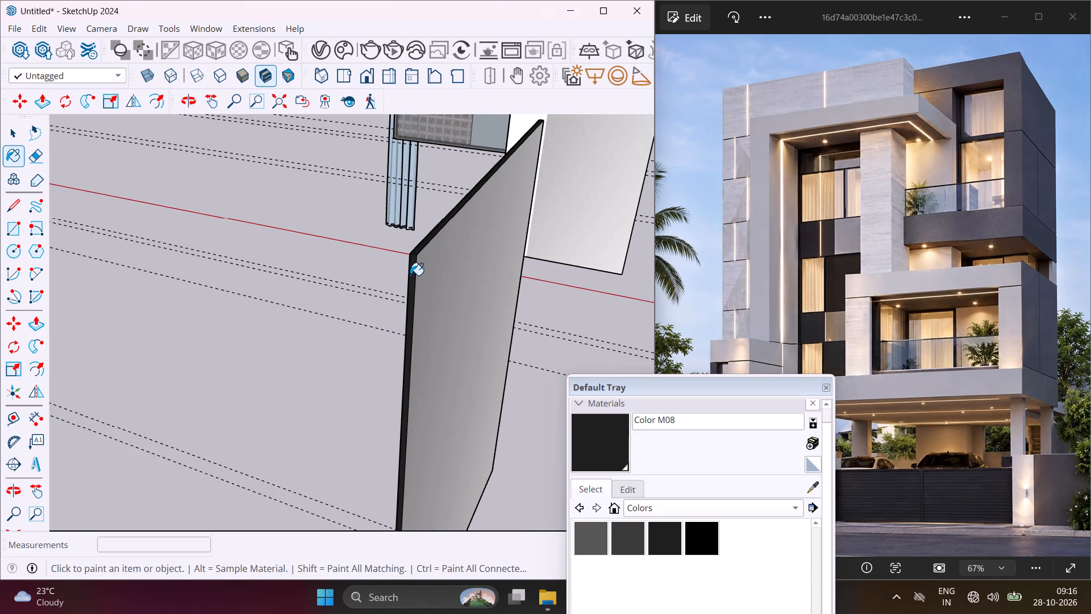
Paint the remaining bottom edge face of the perpendicular standing panel with Color M08.
scroll(389, 311, "down", 5)
middle_click_drag(384, 350, 545, 216)
scroll(564, 284, "up", 9)
scroll(539, 240, "down", 4)
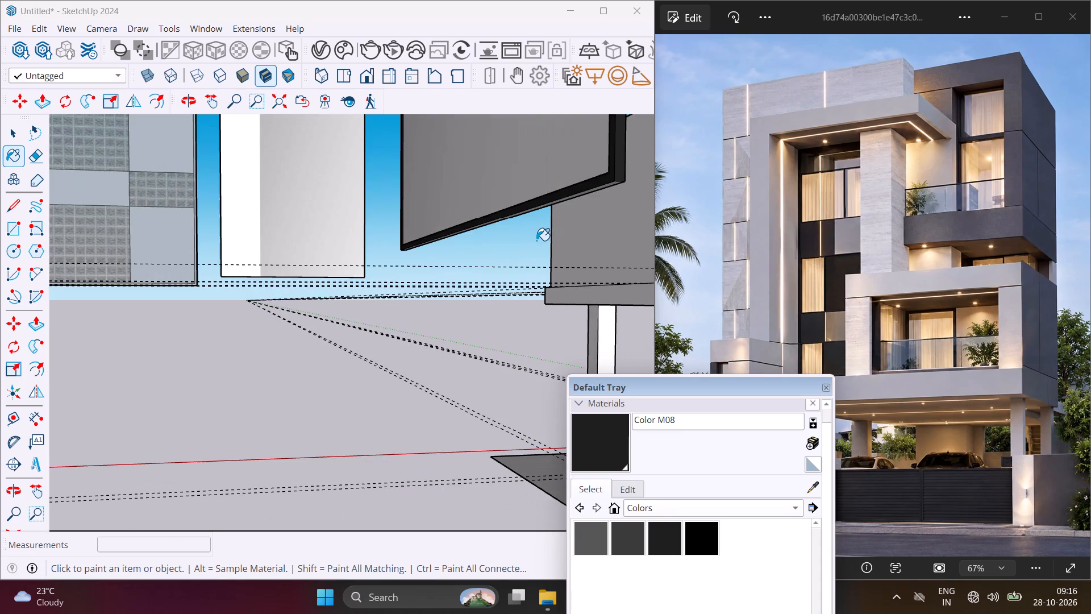
middle_click_drag(497, 250, 481, 239)
scroll(365, 184, "up", 4)
scroll(317, 179, "down", 3)
left_click(226, 214)
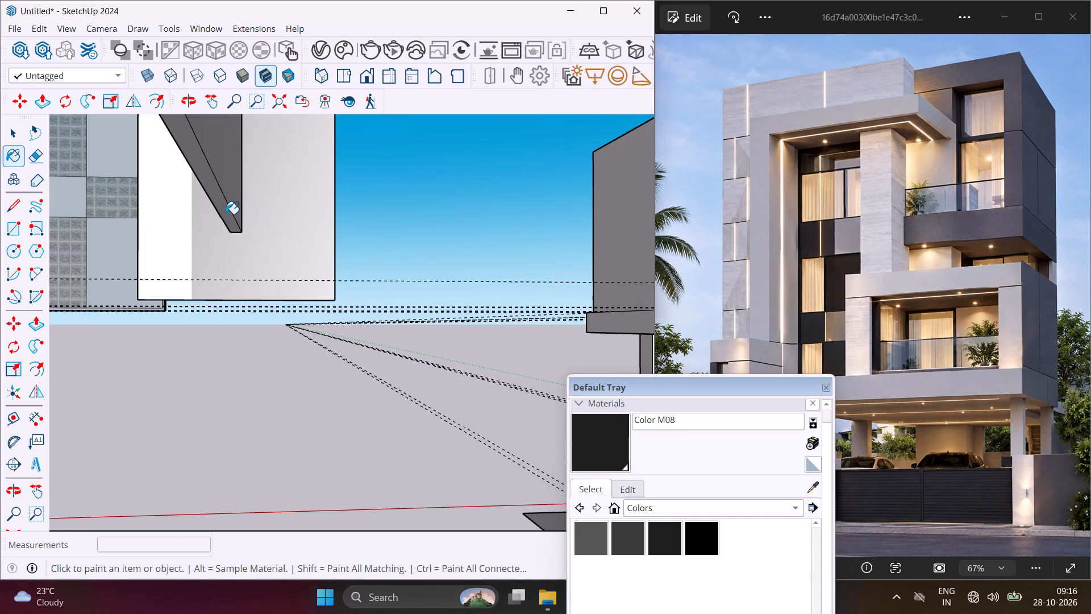
Examine the perpendicular panel's edges and the other framed panels from all sides for unpainted frame faces.
middle_click_drag(237, 220, 302, 319)
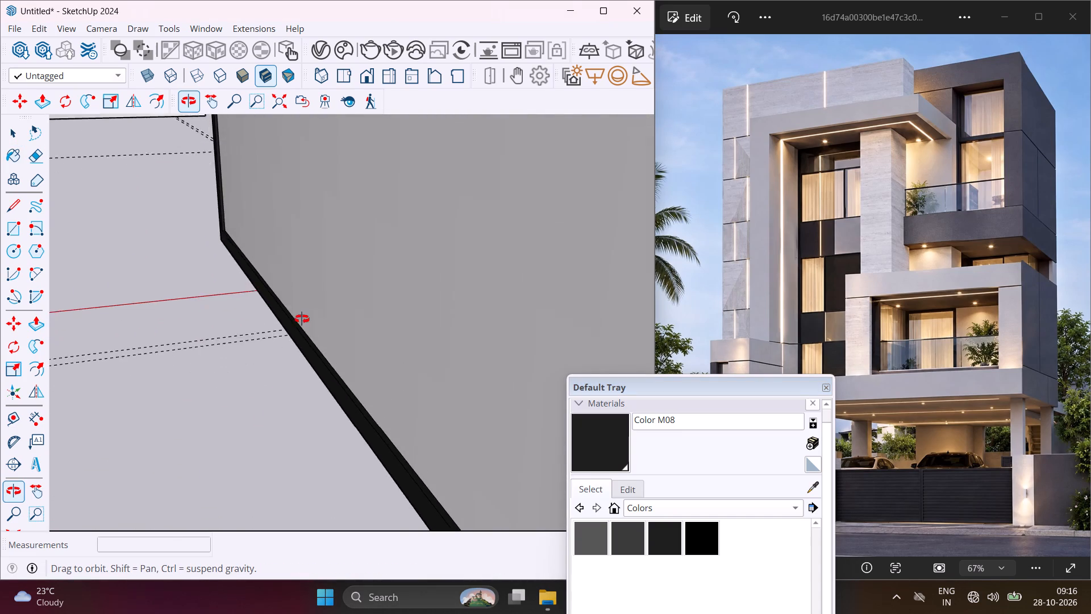
middle_click_drag(302, 319, 313, 350)
scroll(313, 350, "down", 16)
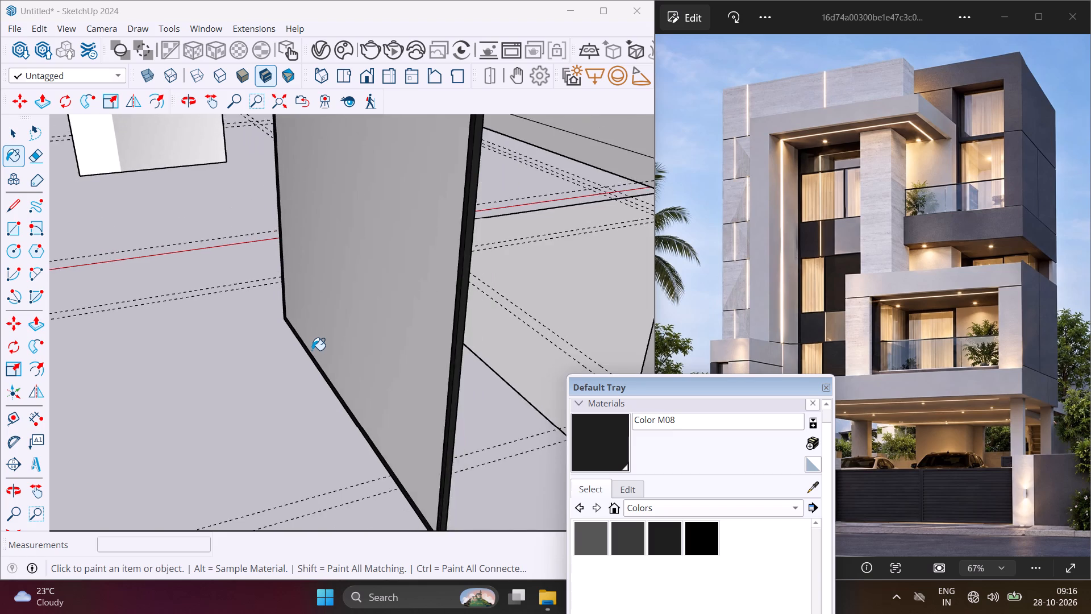
scroll(312, 350, "down", 12)
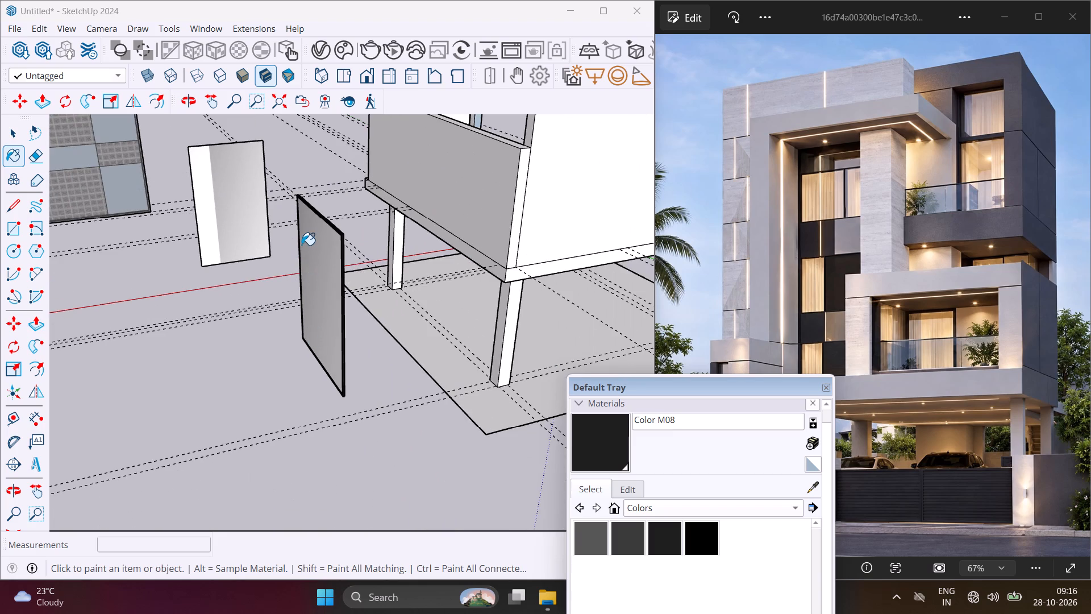
scroll(302, 230, "up", 11)
middle_click_drag(301, 235, 393, 133)
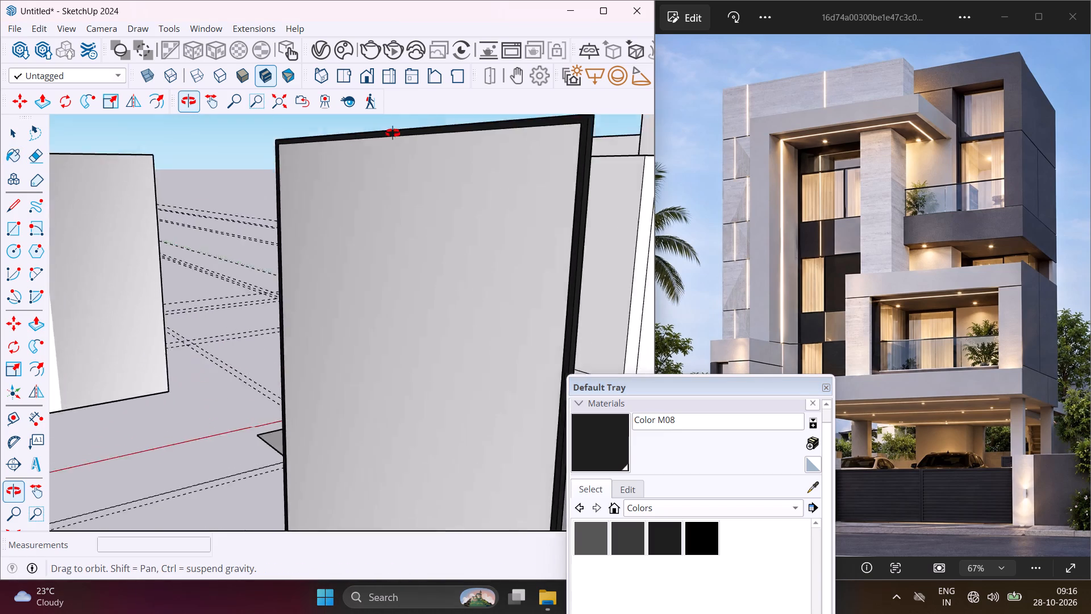
middle_click_drag(393, 133, 460, 41)
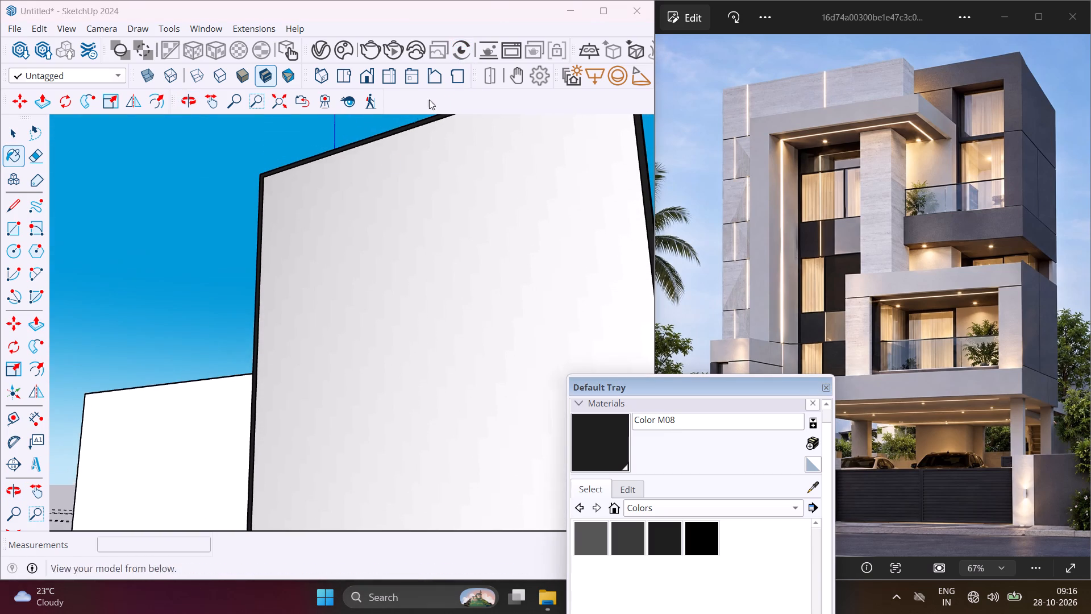
middle_click_drag(363, 236, 585, 397)
scroll(348, 345, "down", 4)
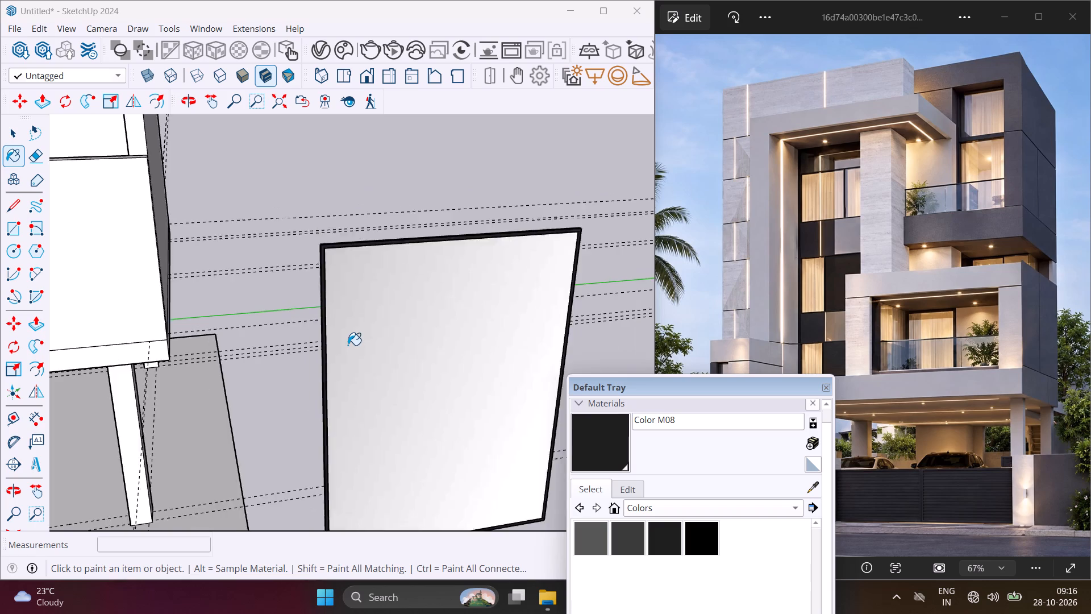
scroll(348, 345, "down", 5)
middle_click_drag(380, 376, 613, 338)
scroll(613, 338, "up", 1)
scroll(385, 360, "down", 17)
scroll(382, 367, "down", 5)
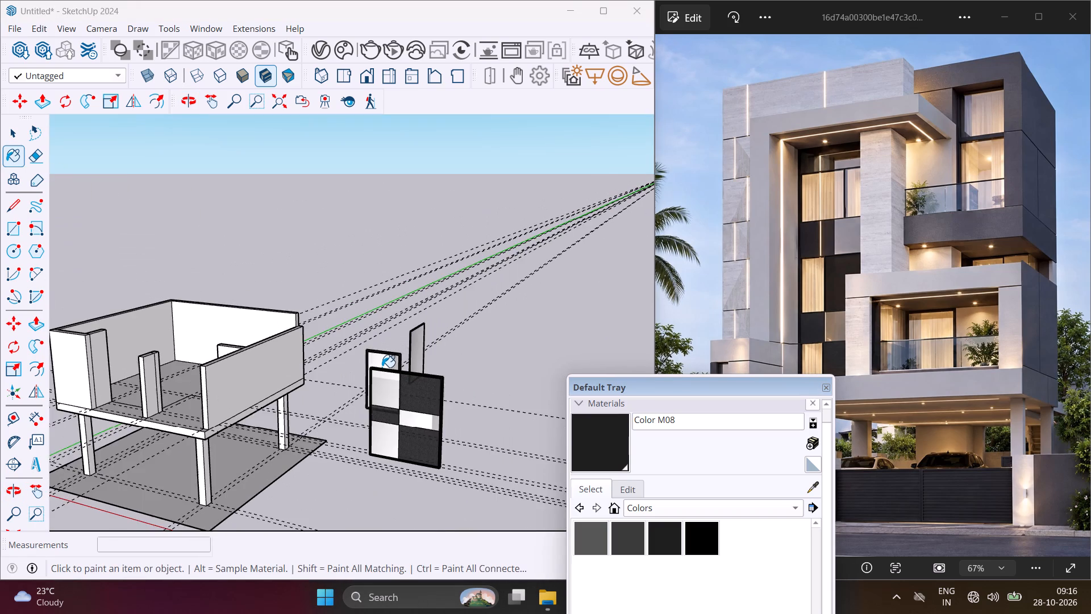
key("Escape")
key("space")
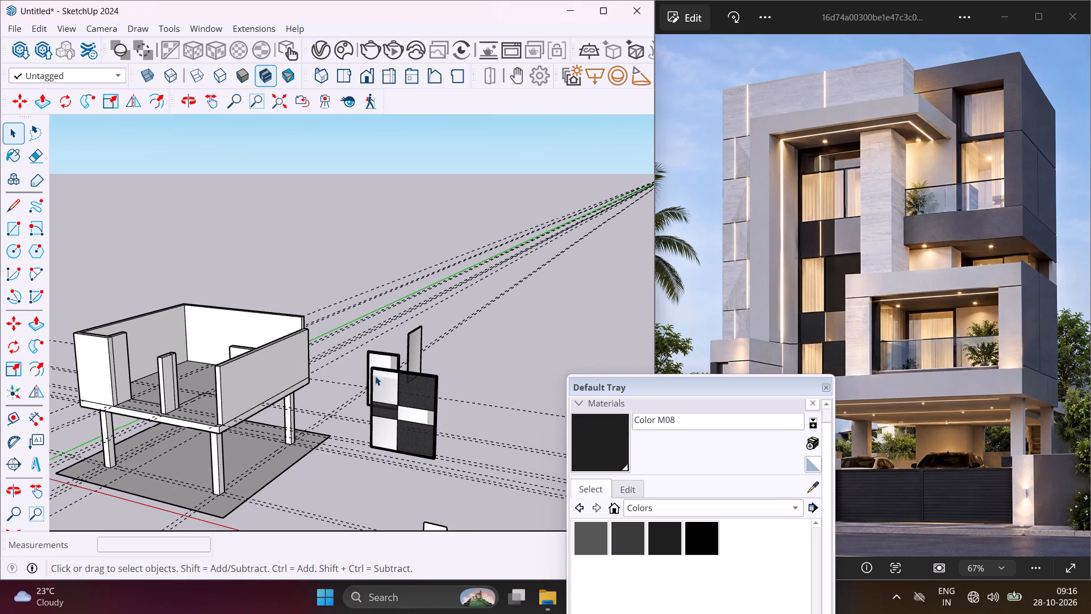
Delete all the dashed guide lines in the model.
scroll(372, 376, "up", 4)
middle_click_drag(363, 389, 468, 376)
scroll(297, 361, "down", 4)
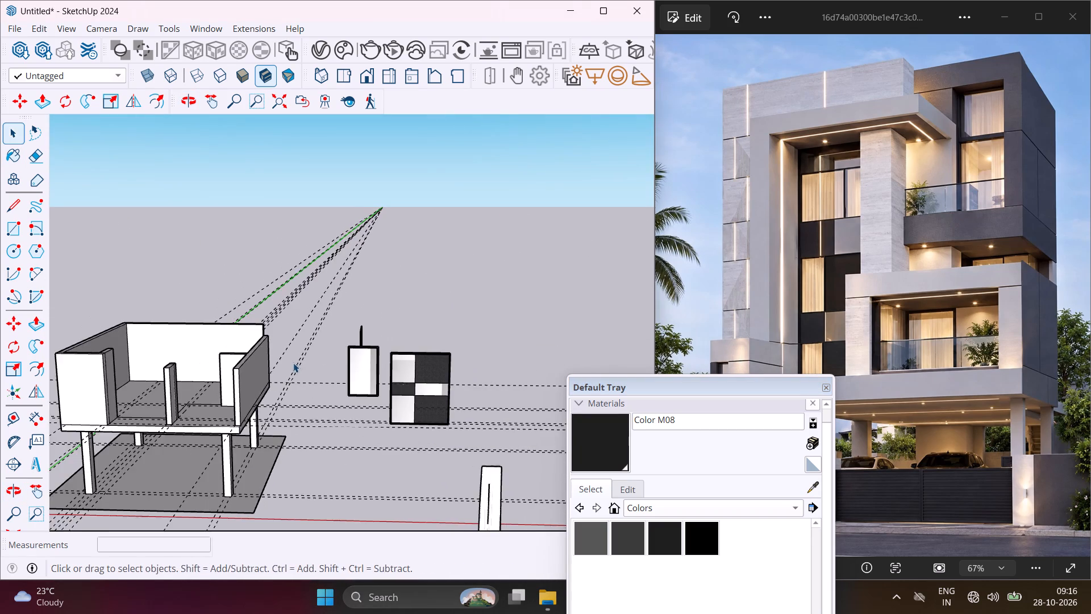
scroll(293, 363, "down", 4)
middle_click_drag(356, 434, 439, 443)
scroll(431, 346, "up", 2)
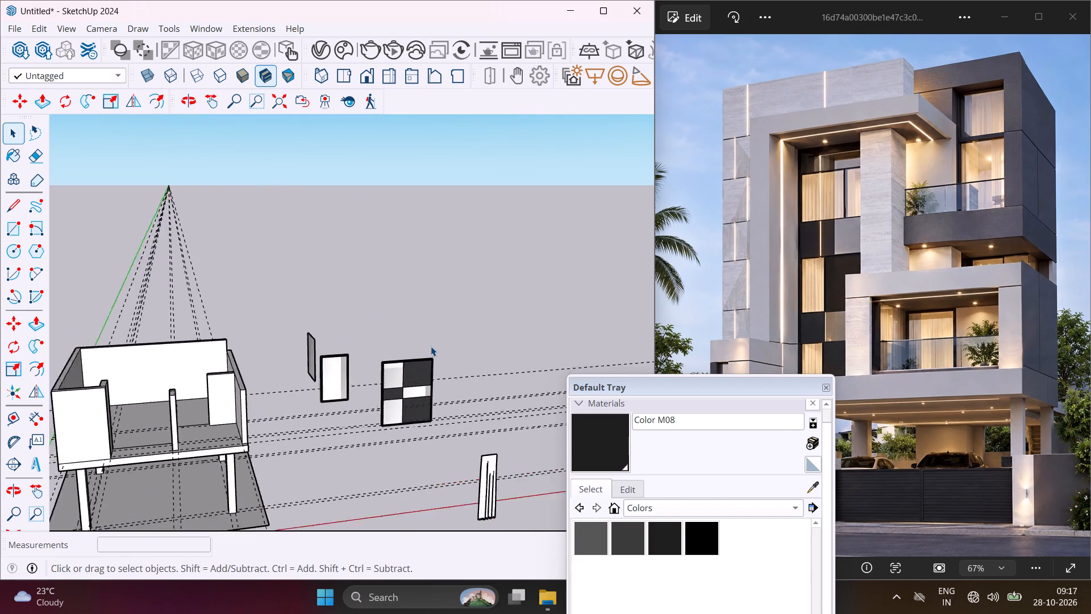
scroll(431, 346, "up", 3)
left_click(429, 385)
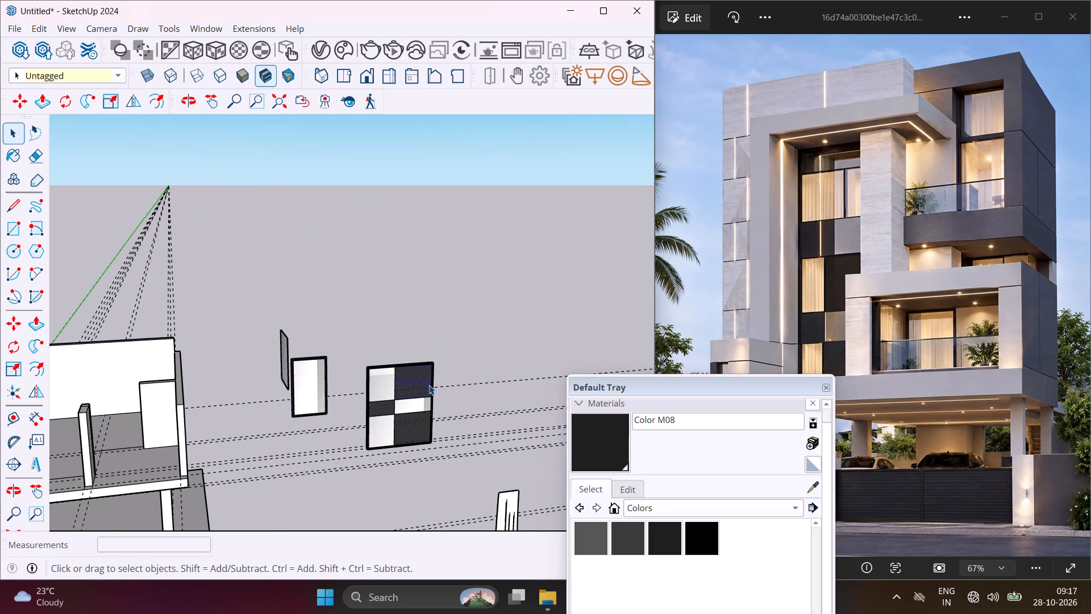
scroll(338, 490, "down", 5)
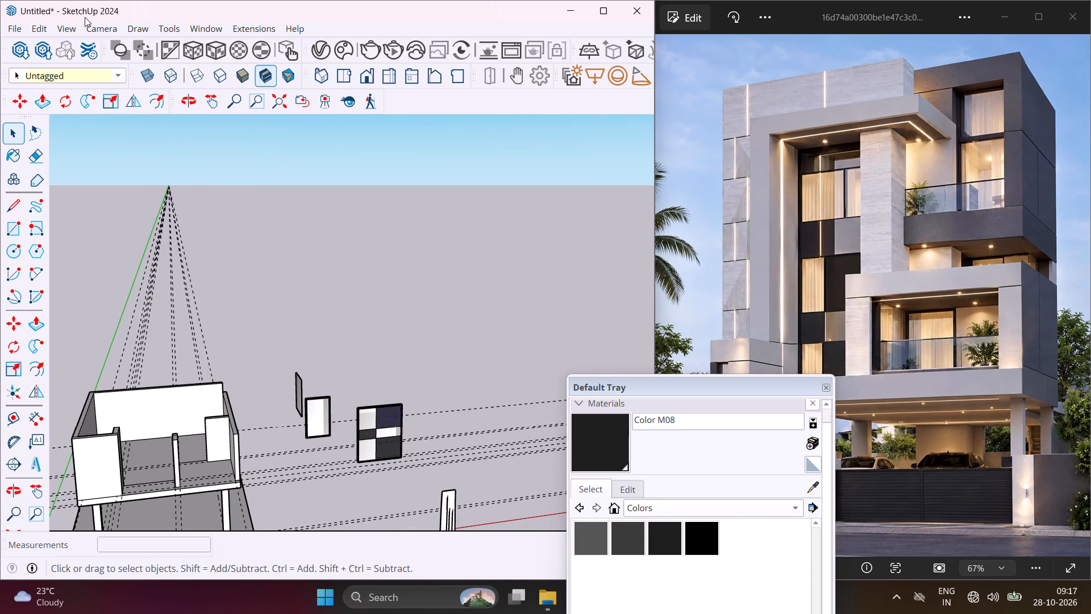
left_click(40, 28)
left_click(111, 168)
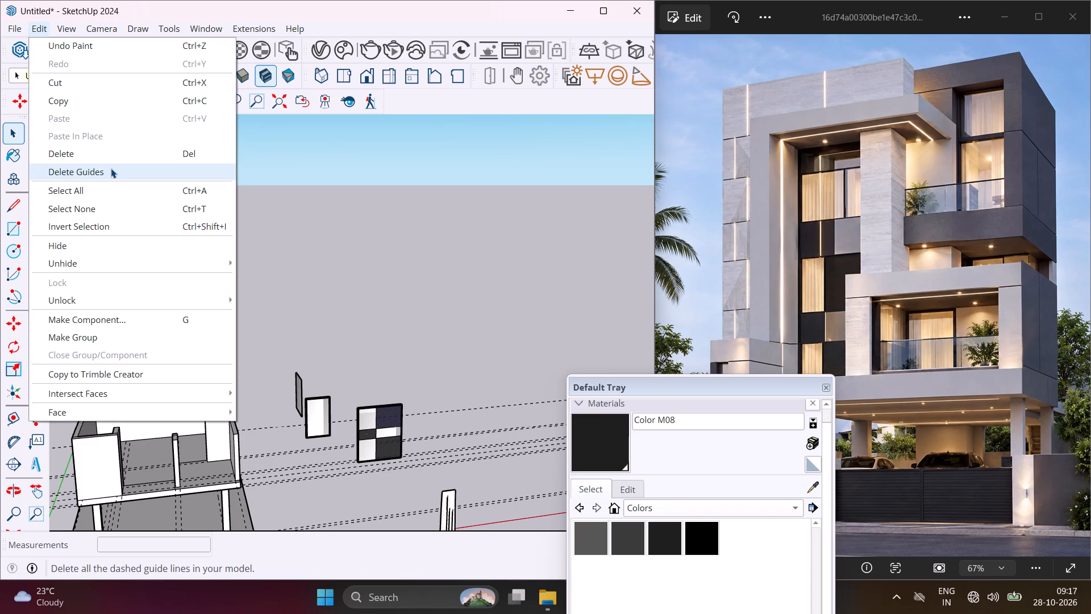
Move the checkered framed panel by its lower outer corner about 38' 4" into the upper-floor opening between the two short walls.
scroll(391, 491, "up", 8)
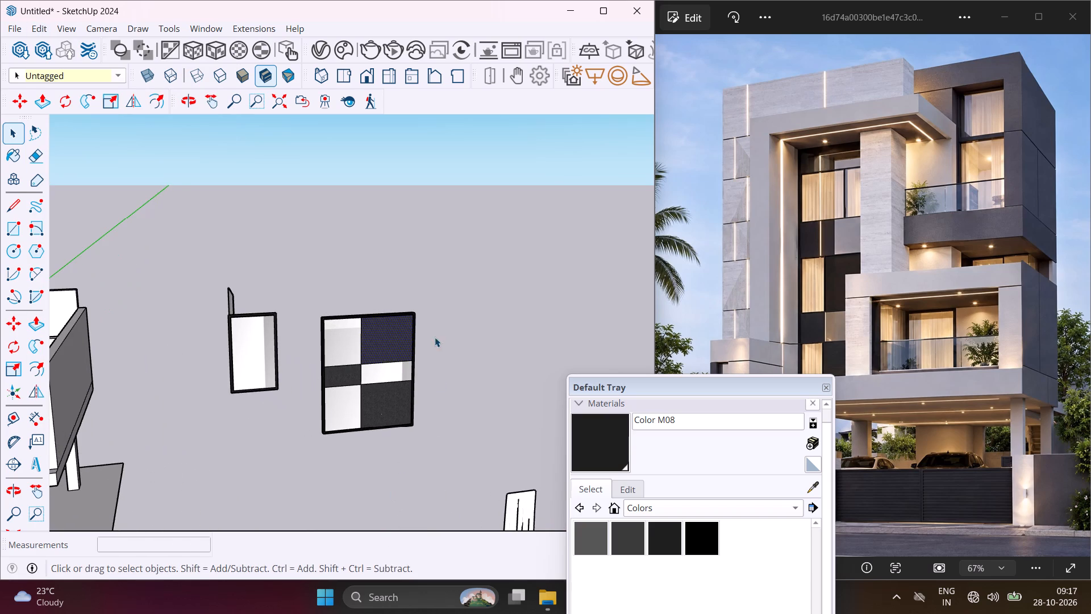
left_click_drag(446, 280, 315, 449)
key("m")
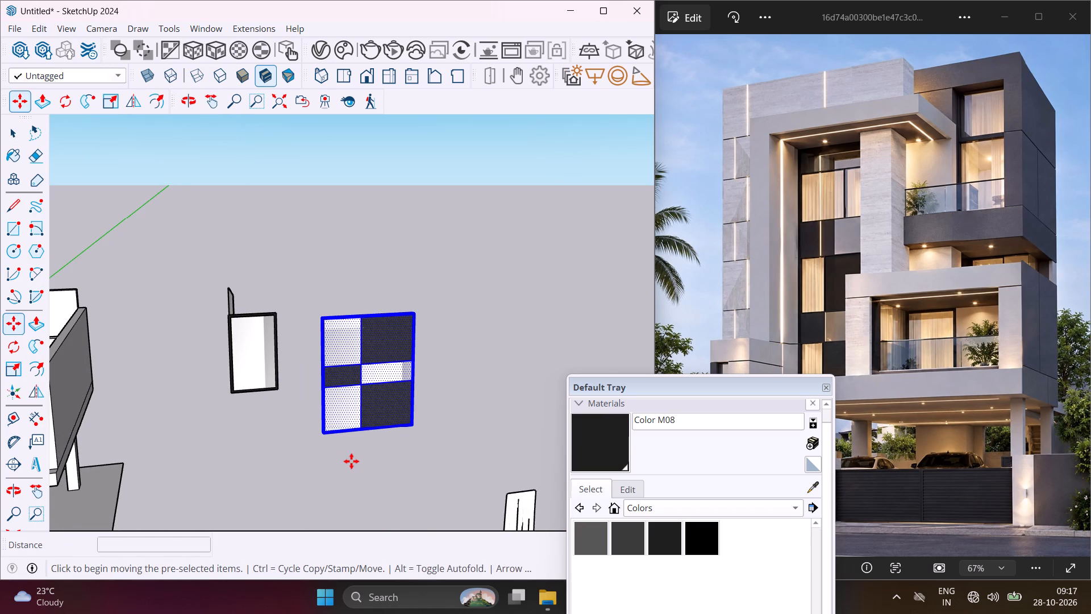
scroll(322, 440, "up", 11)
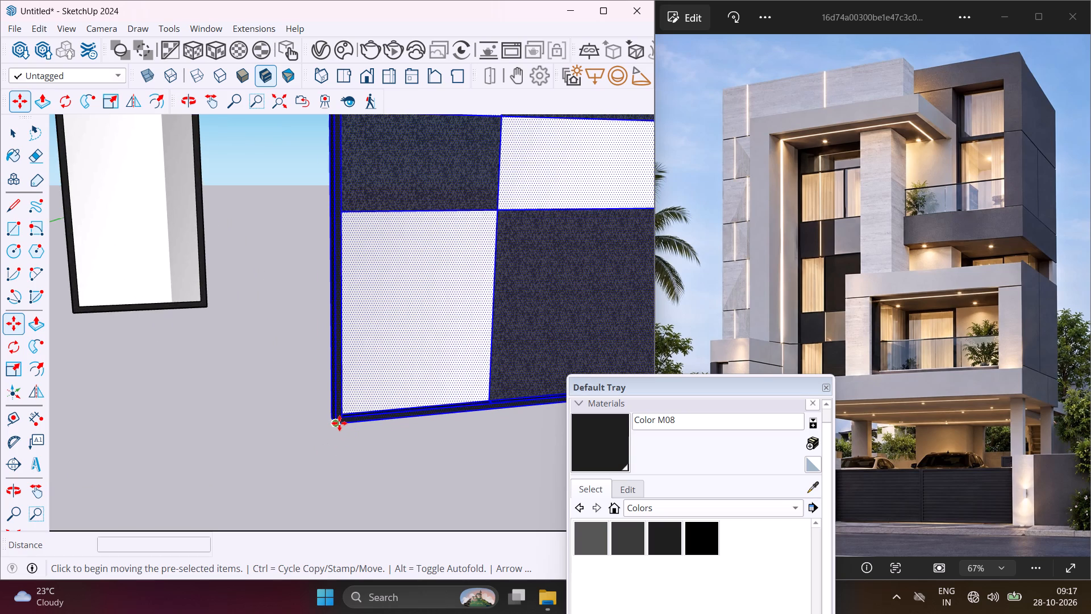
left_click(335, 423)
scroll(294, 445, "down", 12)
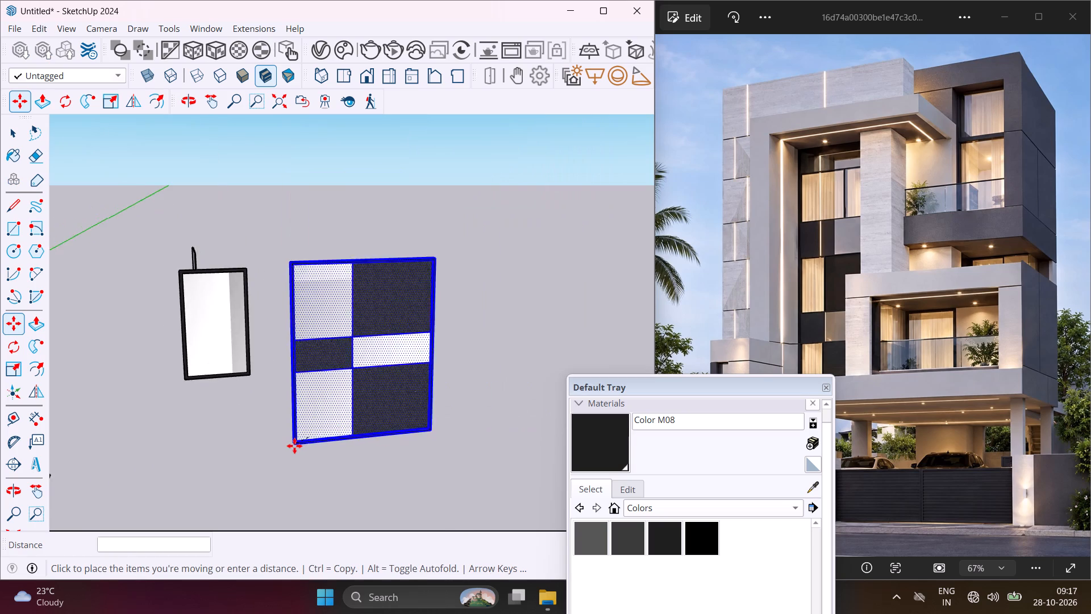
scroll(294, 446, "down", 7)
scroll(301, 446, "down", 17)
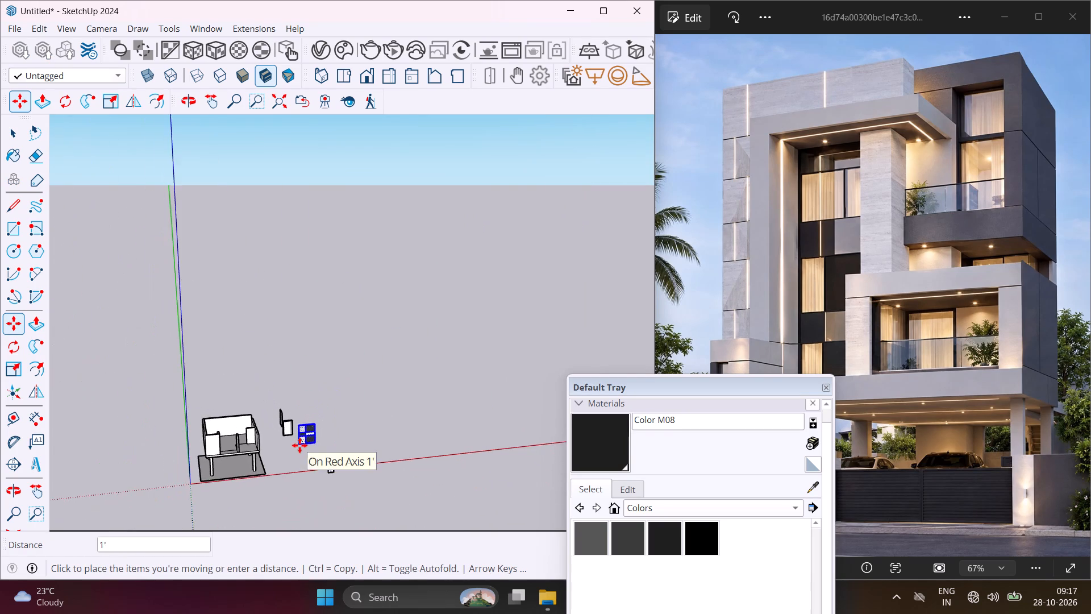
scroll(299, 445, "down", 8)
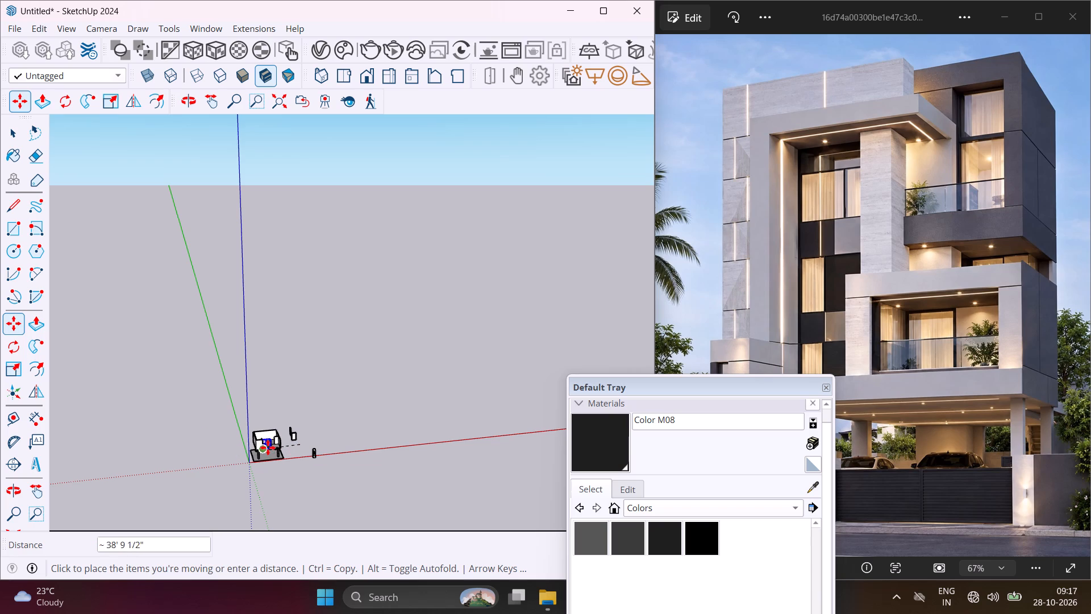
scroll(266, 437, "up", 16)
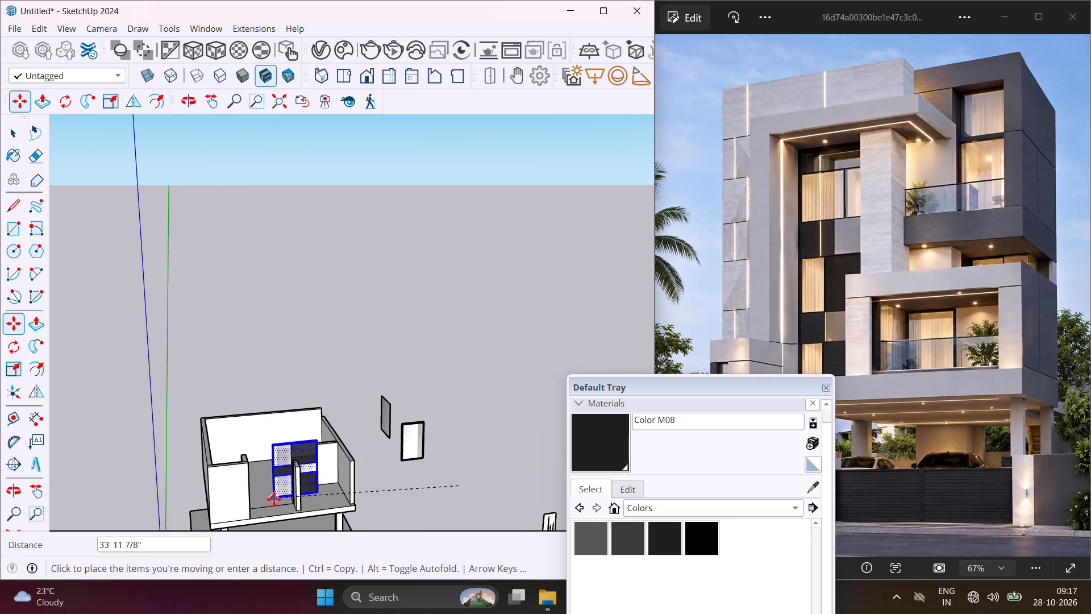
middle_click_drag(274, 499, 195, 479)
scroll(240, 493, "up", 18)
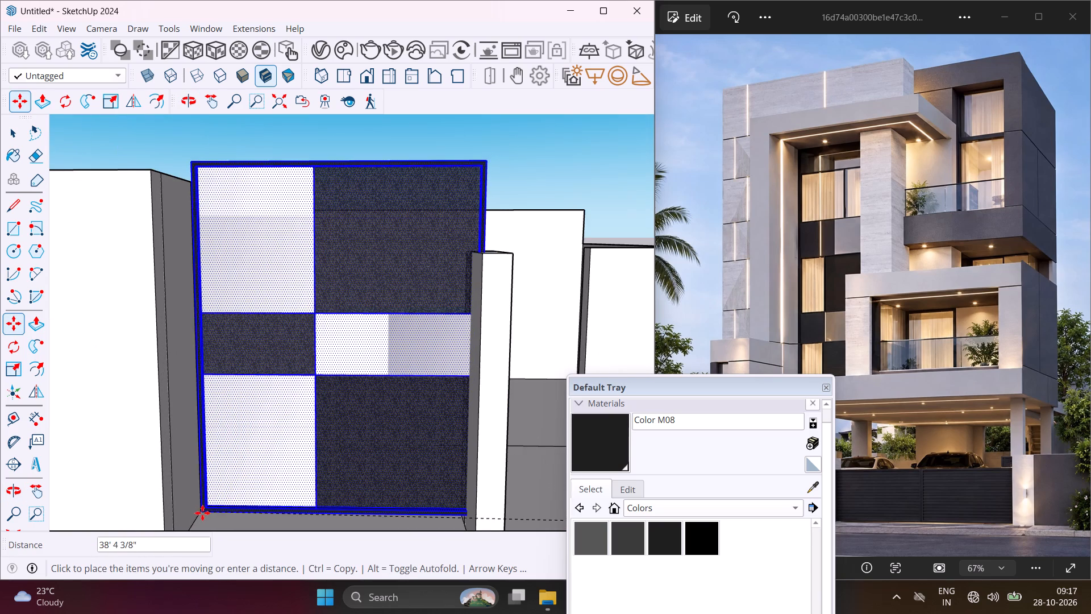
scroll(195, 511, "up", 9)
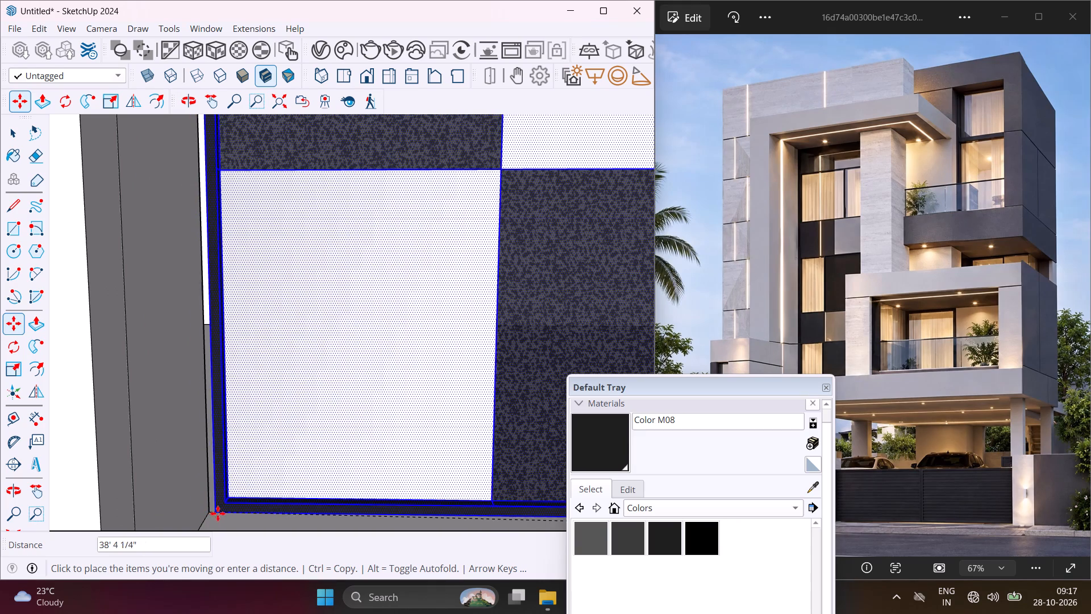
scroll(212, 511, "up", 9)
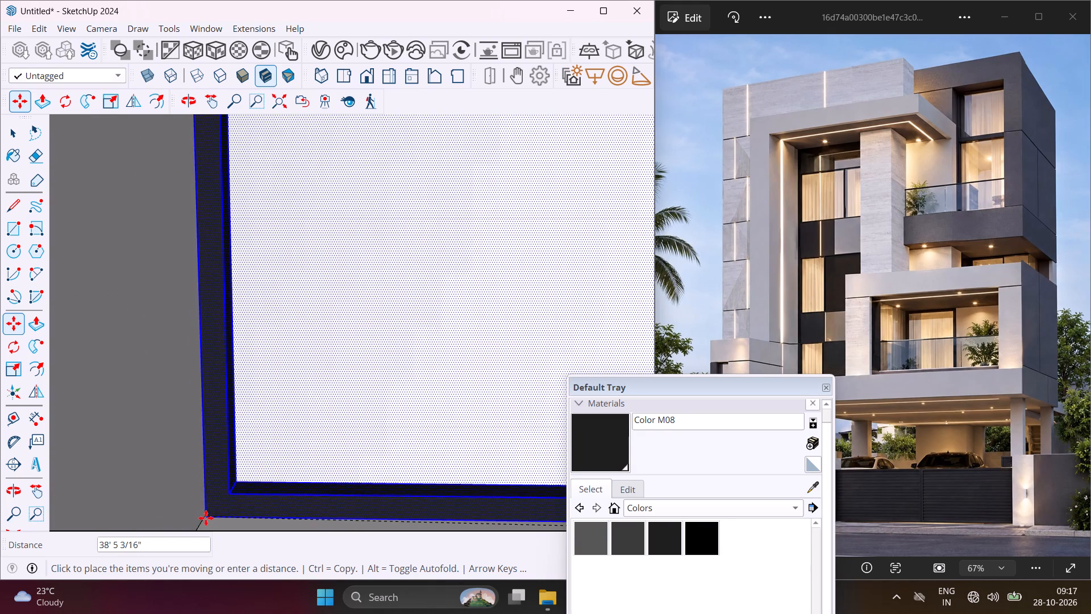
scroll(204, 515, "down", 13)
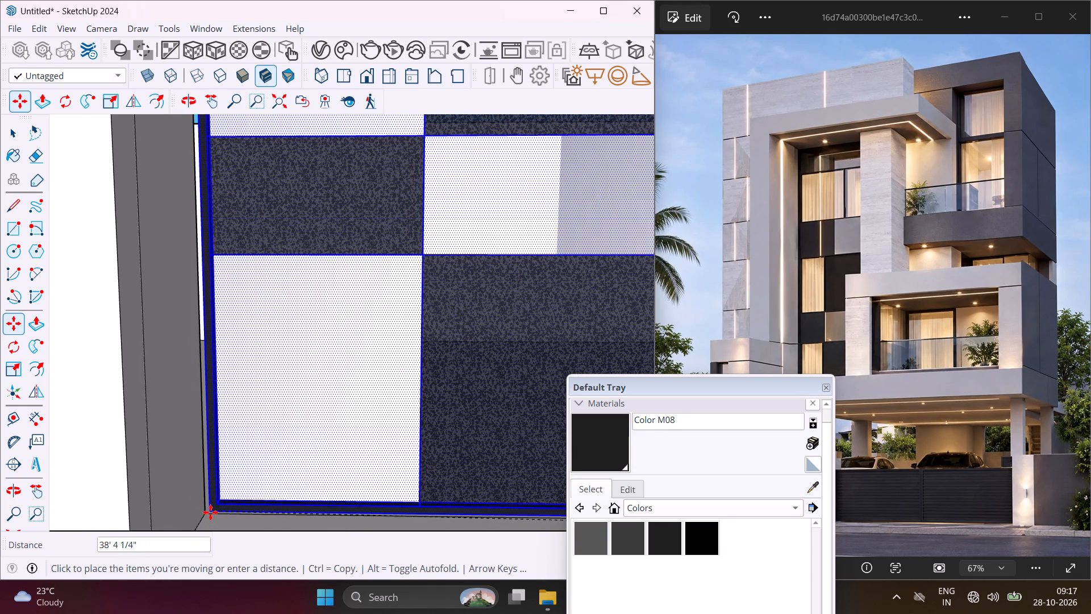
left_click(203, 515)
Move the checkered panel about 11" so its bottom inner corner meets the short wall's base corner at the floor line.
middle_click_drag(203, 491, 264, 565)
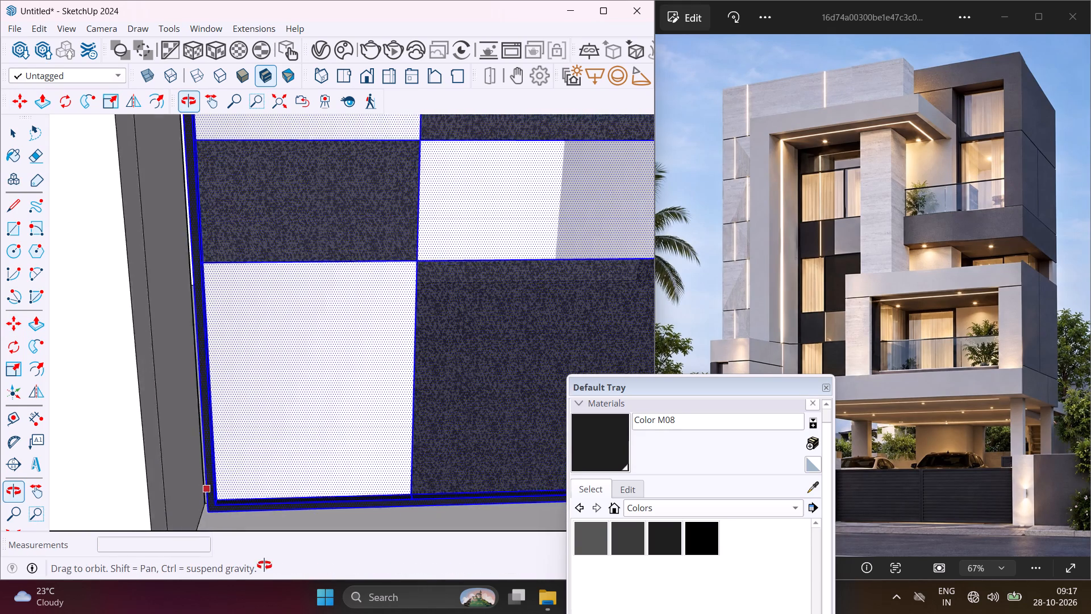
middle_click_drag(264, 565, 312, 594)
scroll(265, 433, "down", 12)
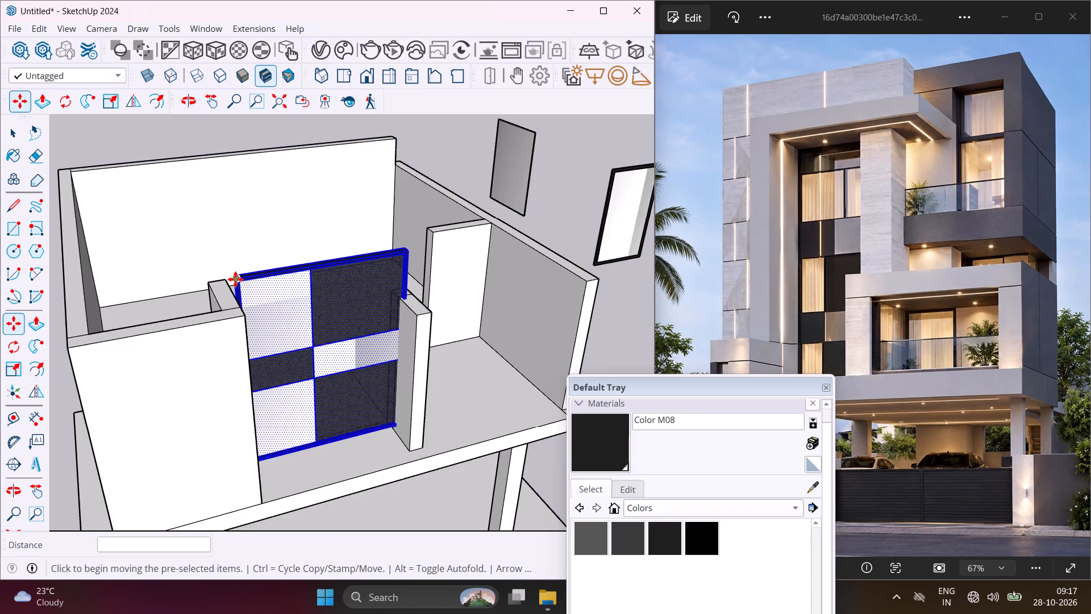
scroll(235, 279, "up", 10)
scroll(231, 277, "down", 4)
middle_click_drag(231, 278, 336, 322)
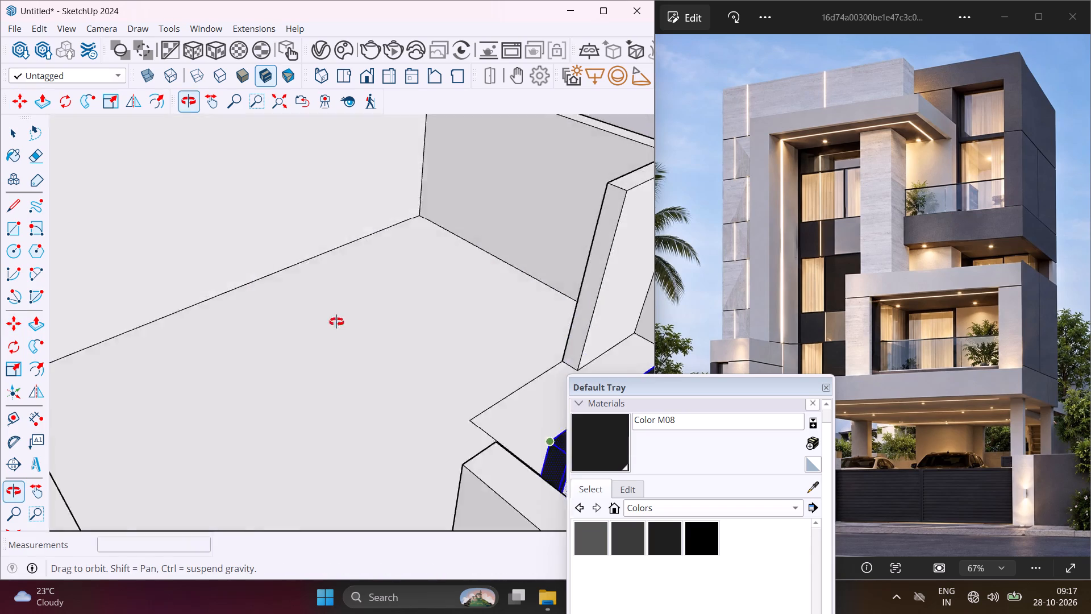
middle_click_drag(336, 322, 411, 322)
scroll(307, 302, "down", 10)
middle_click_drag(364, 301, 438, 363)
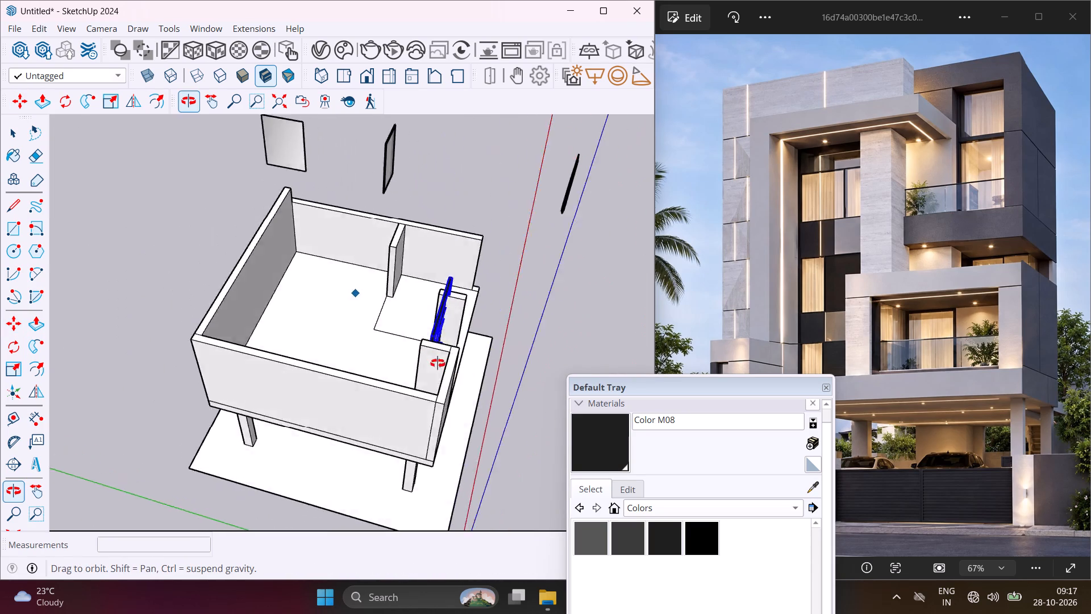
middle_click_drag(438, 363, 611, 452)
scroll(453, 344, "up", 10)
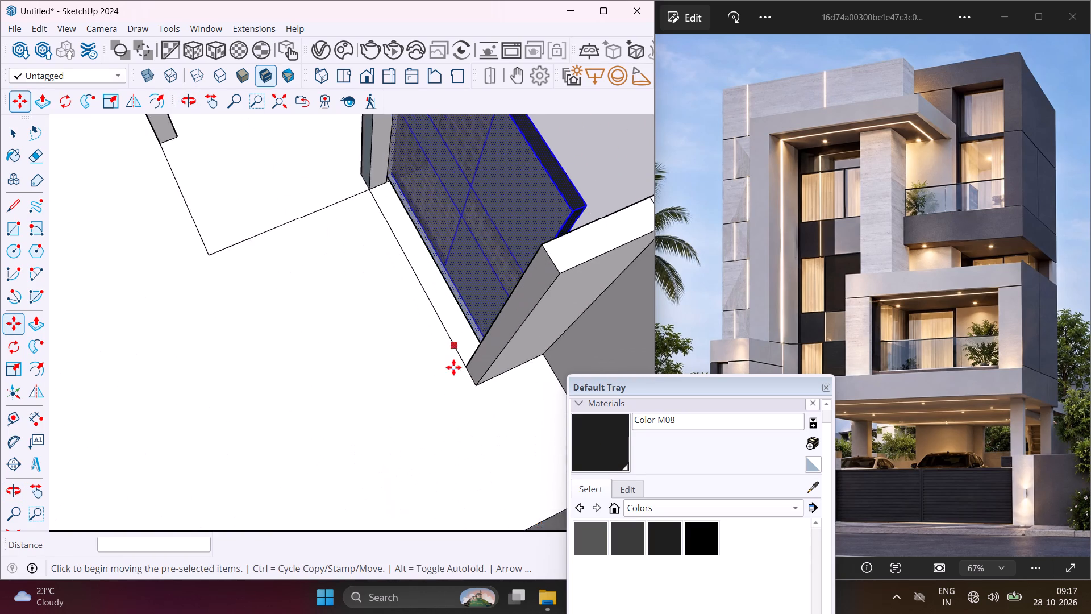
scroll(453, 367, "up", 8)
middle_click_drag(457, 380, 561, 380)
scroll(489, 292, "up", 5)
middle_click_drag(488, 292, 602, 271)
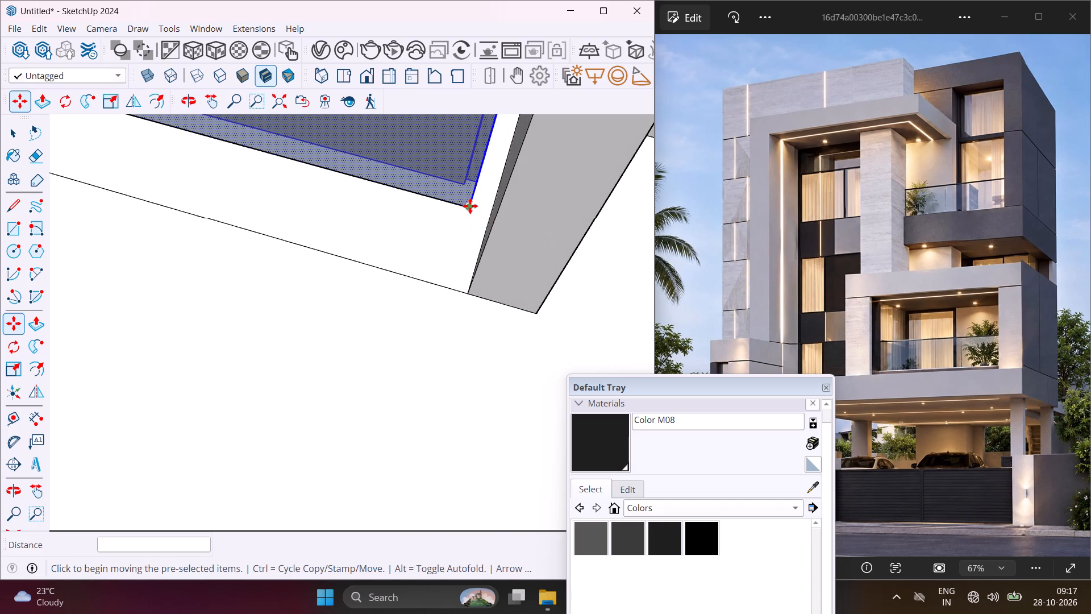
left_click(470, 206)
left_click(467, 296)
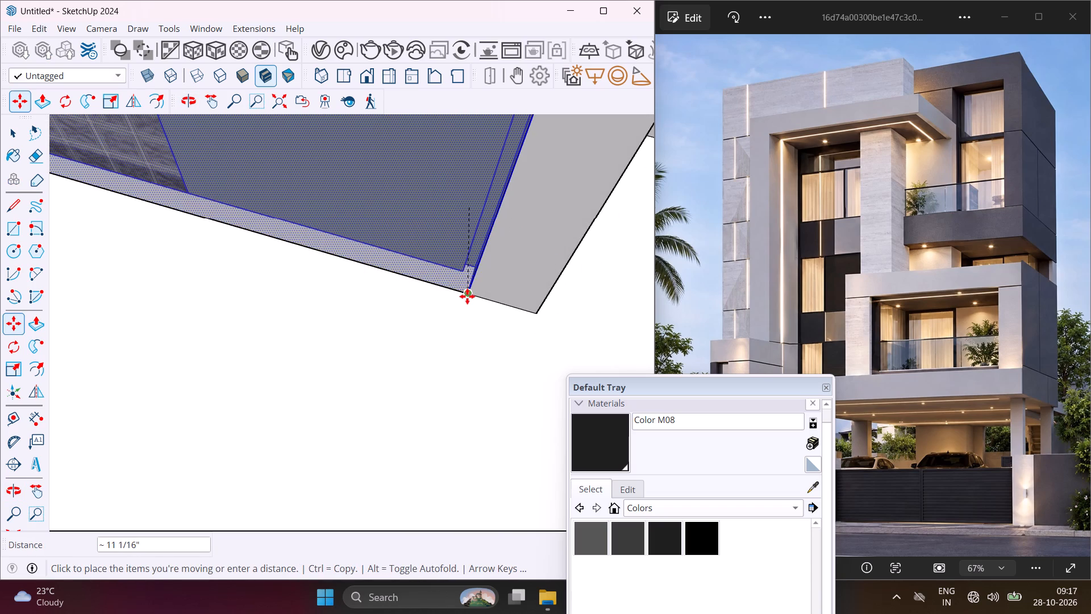
Examine from above and from the front how the checkered panel fits between the two short walls.
middle_click_drag(470, 293, 303, 334)
scroll(299, 335, "down", 12)
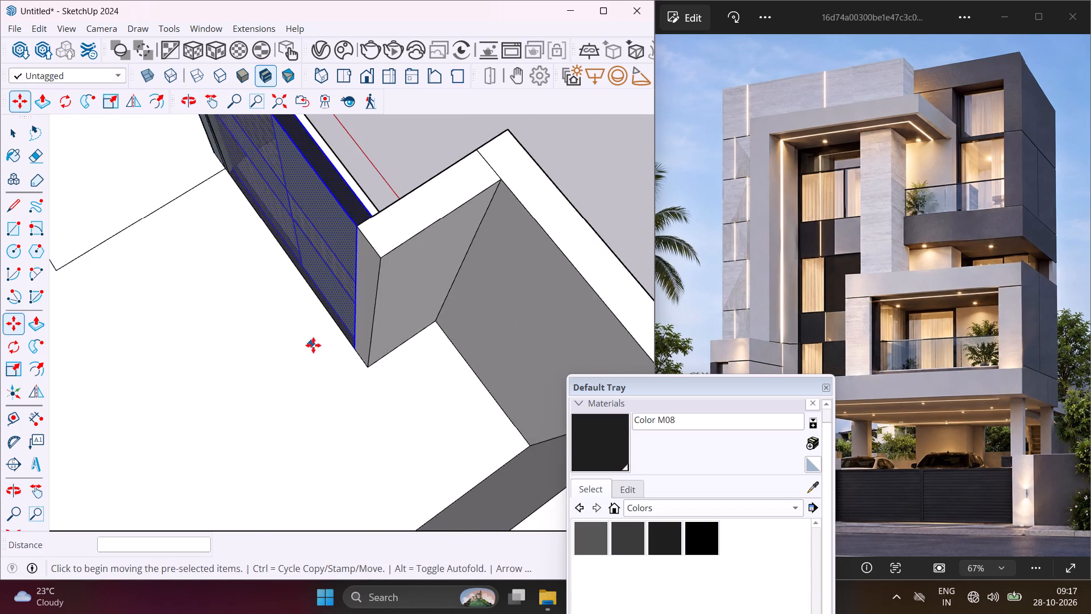
scroll(313, 345, "down", 8)
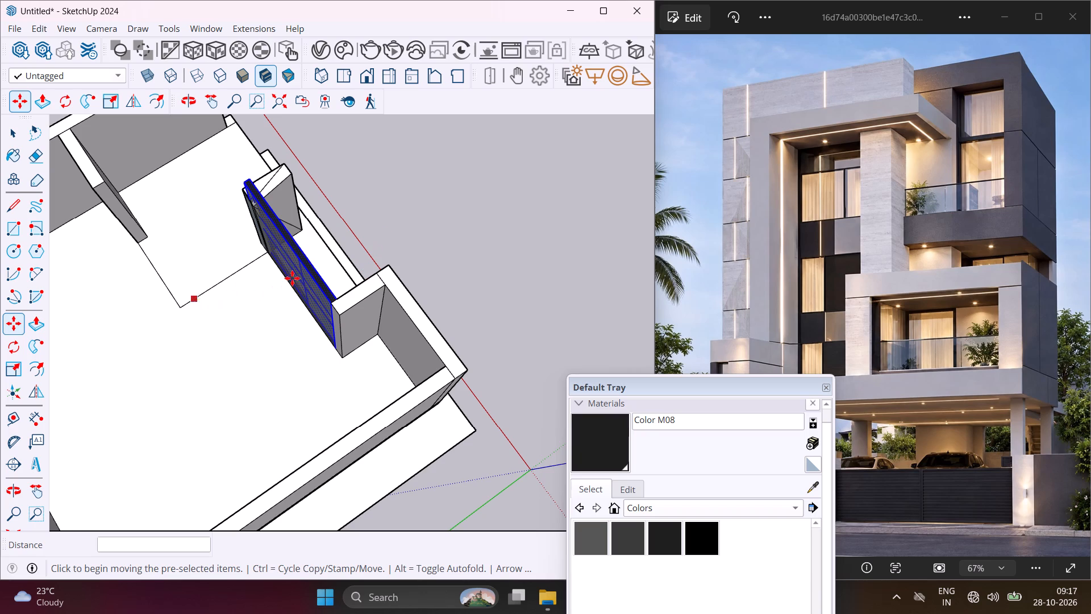
middle_click_drag(467, 228, 240, 271)
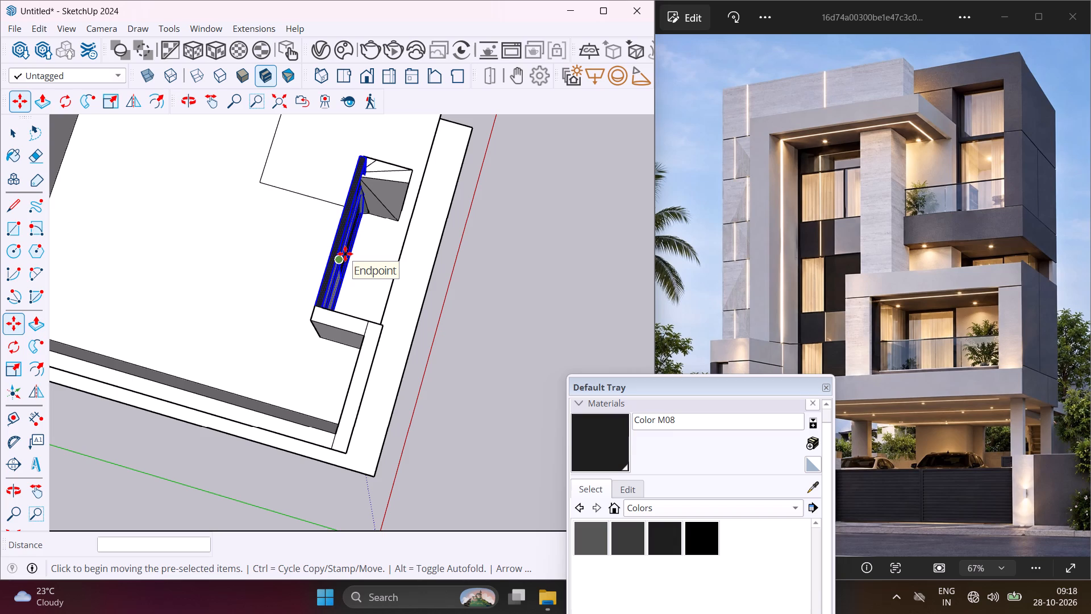
scroll(356, 259, "up", 1)
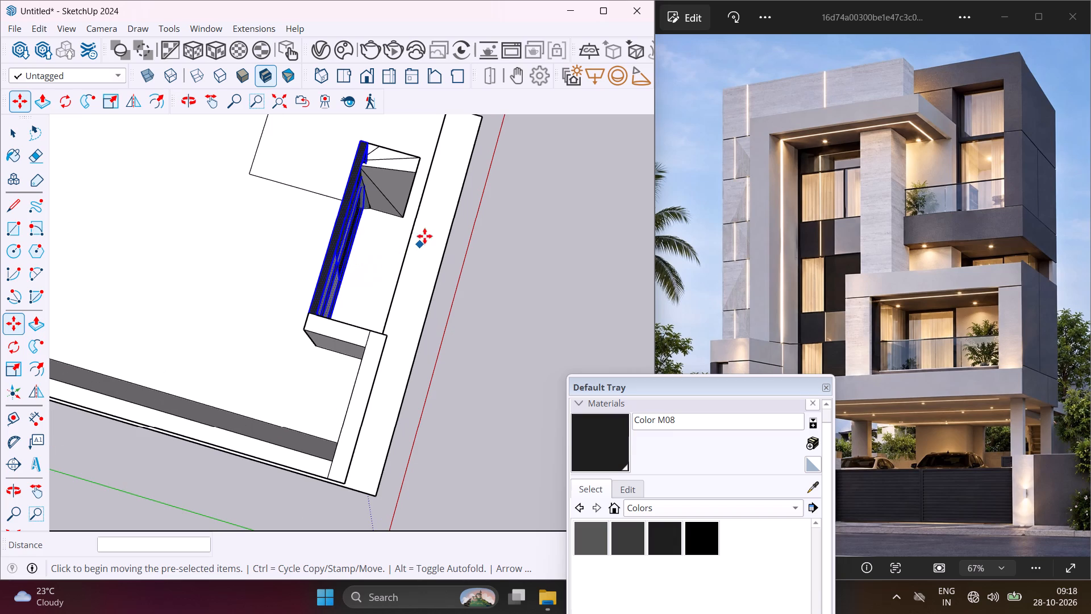
scroll(388, 166, "up", 9)
middle_click_drag(404, 191, 341, 146)
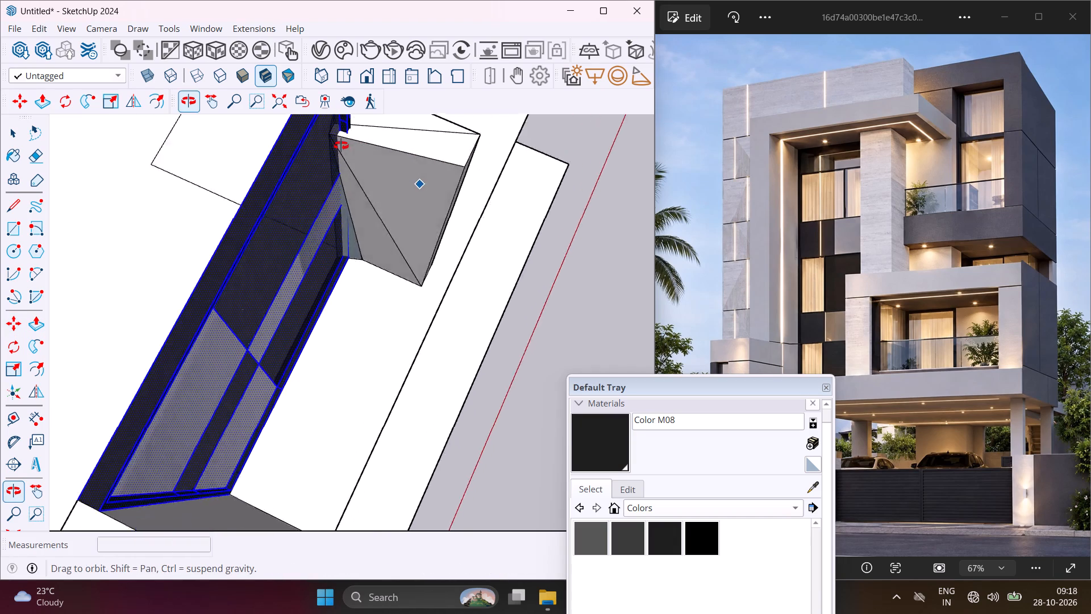
middle_click_drag(341, 146, 275, 82)
scroll(230, 155, "down", 6)
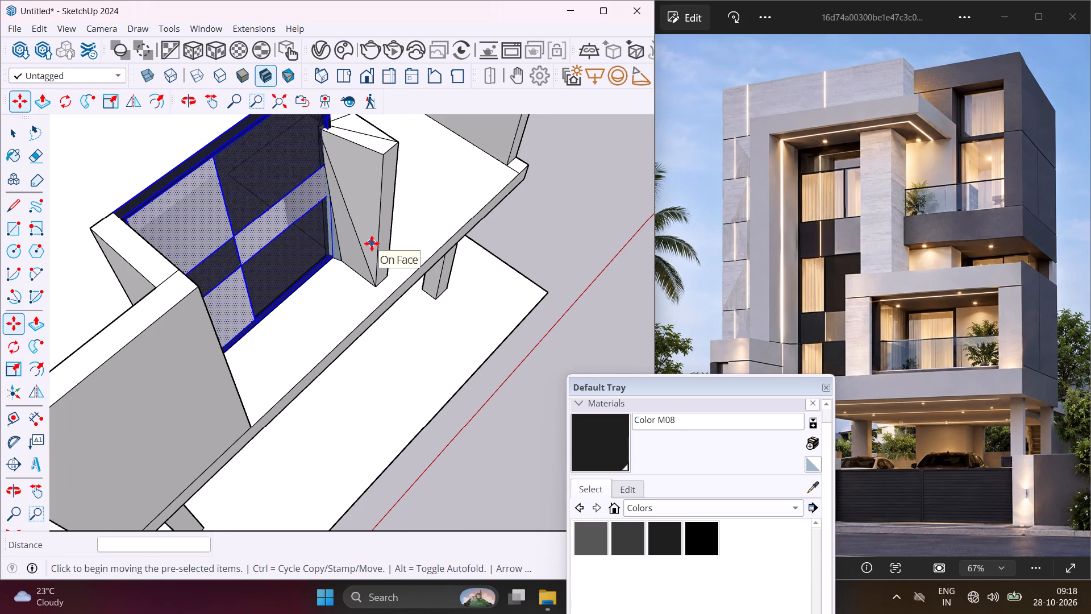
middle_click_drag(370, 241, 317, 171)
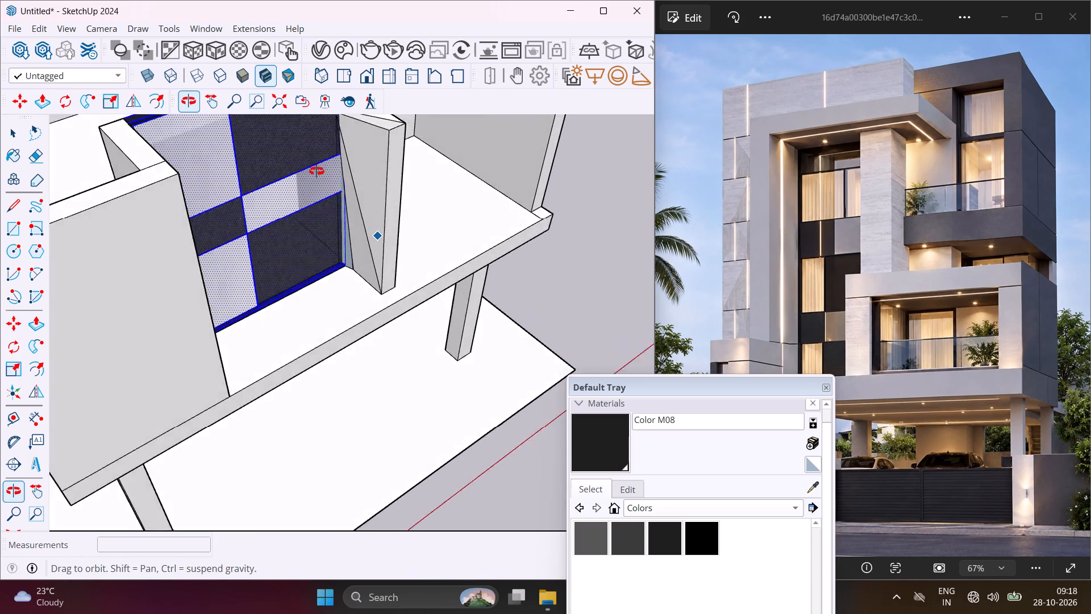
middle_click_drag(317, 171, 154, 279)
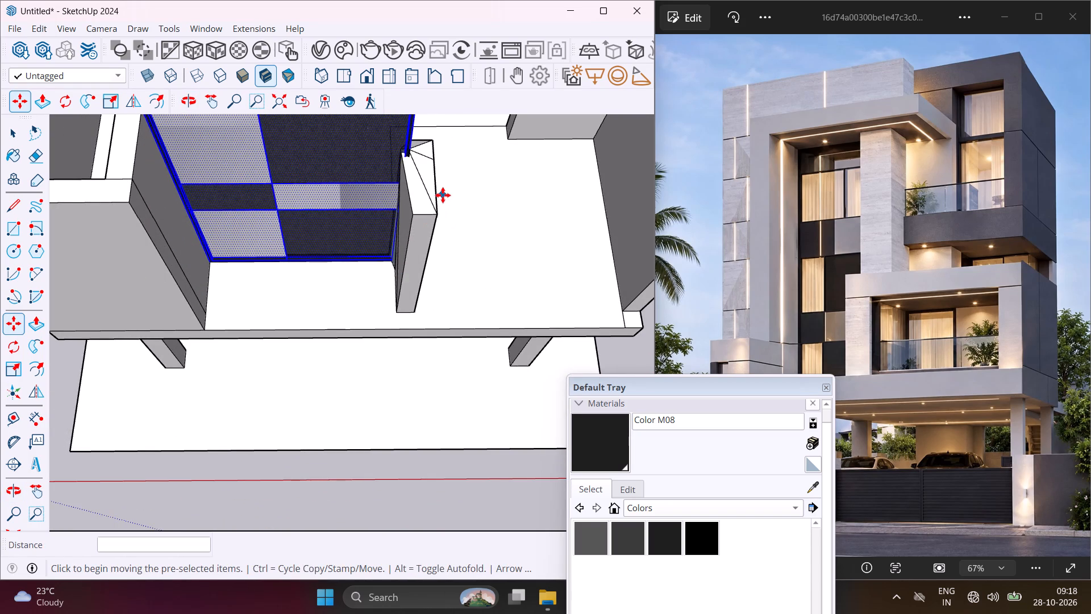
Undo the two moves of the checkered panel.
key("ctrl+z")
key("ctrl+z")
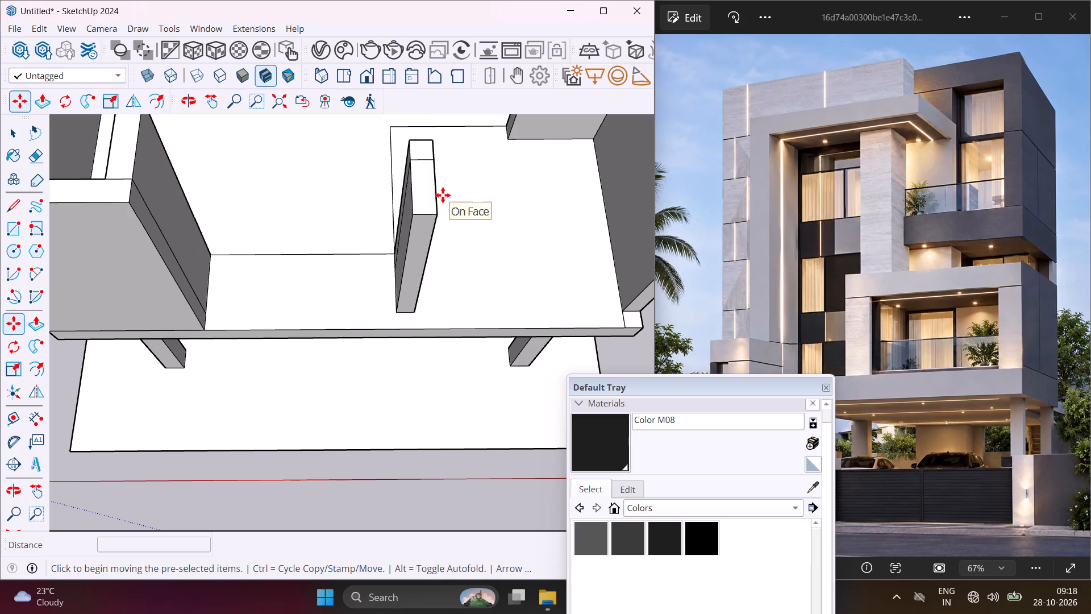
Move the checkered framed panel by its lower outer corner about 38' 9" into the opening between the two short walls, against the wall's base.
middle_click_drag(382, 219, 486, 122)
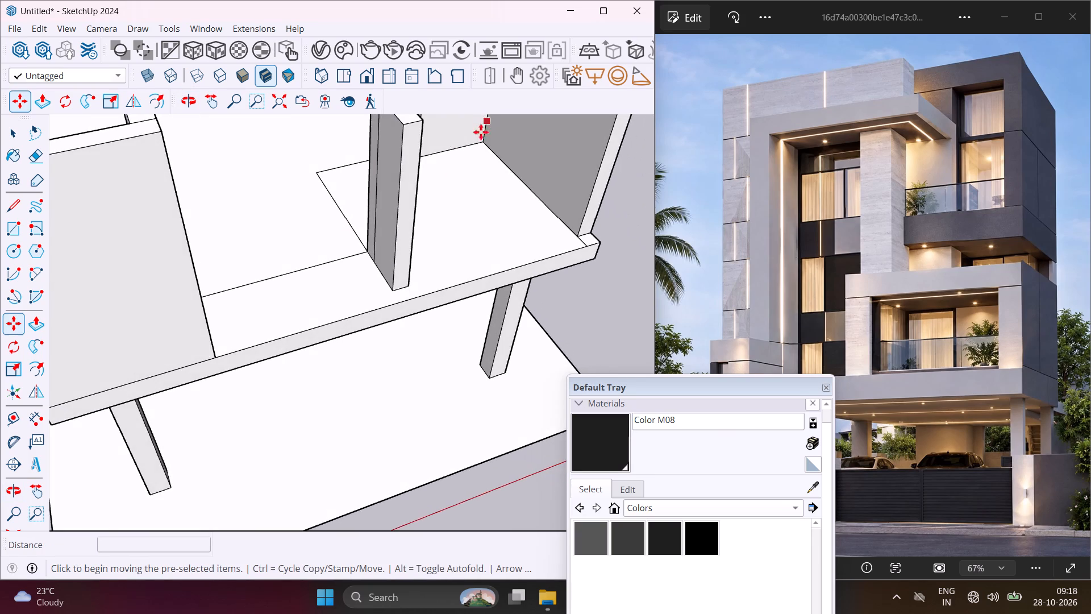
scroll(384, 210, "down", 5)
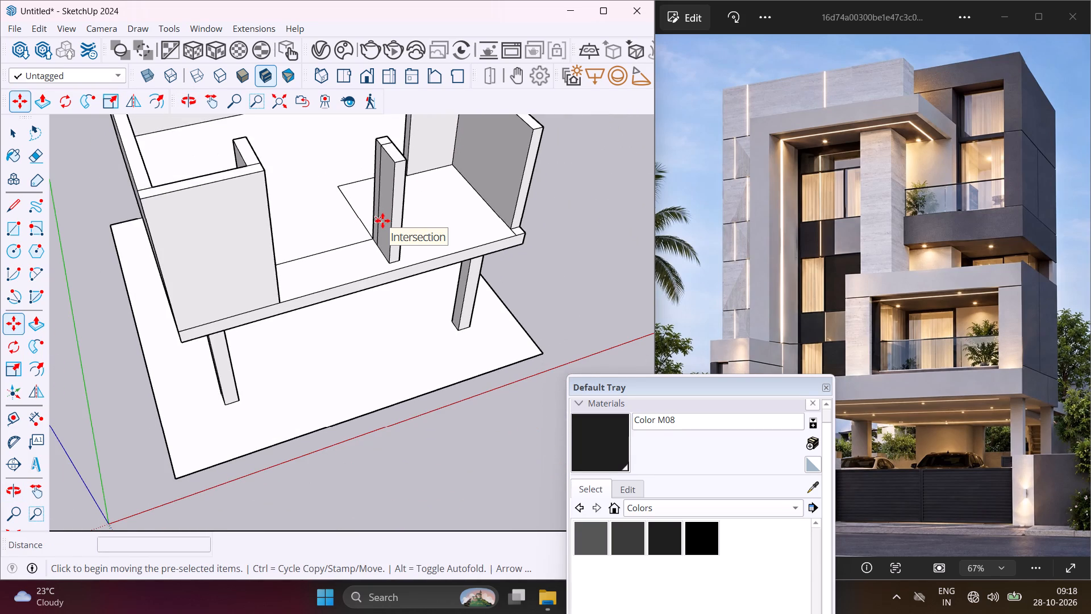
scroll(226, 271, "down", 4)
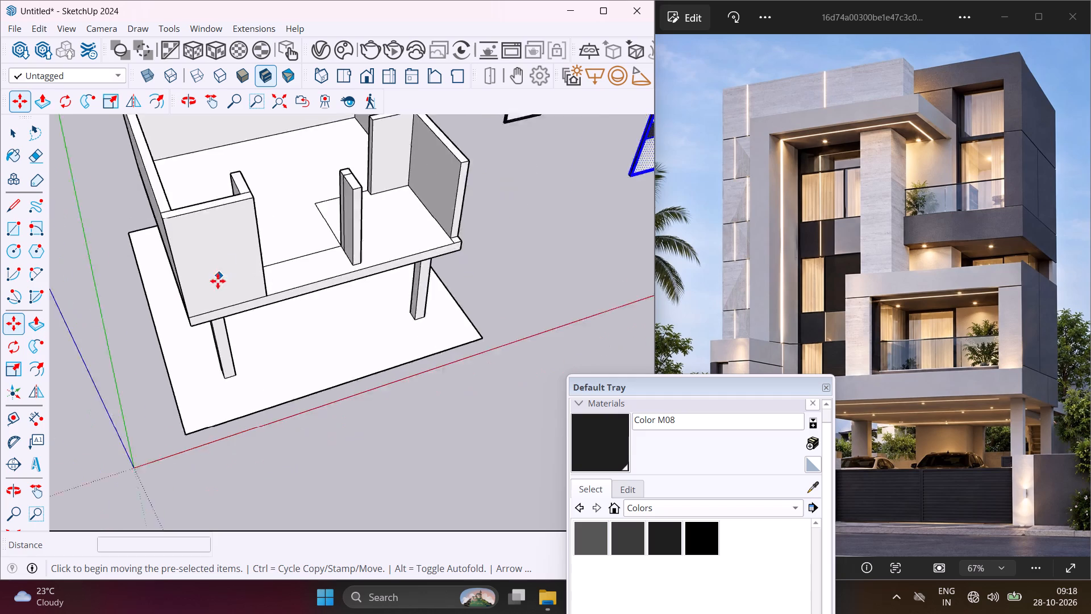
scroll(218, 281, "down", 8)
scroll(459, 217, "up", 11)
scroll(457, 221, "up", 17)
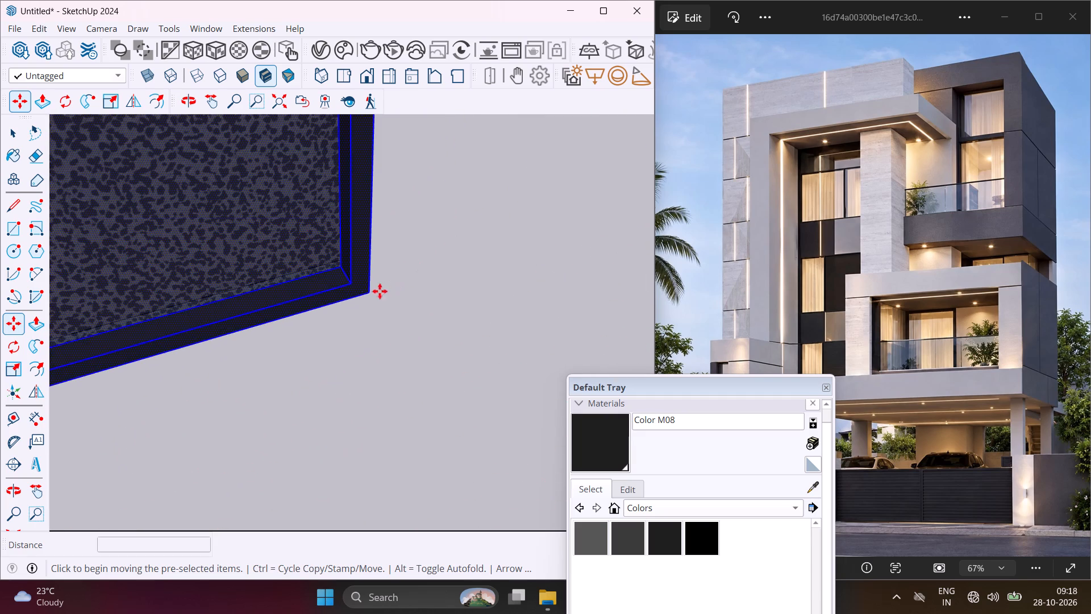
left_click(369, 292)
scroll(342, 295, "down", 17)
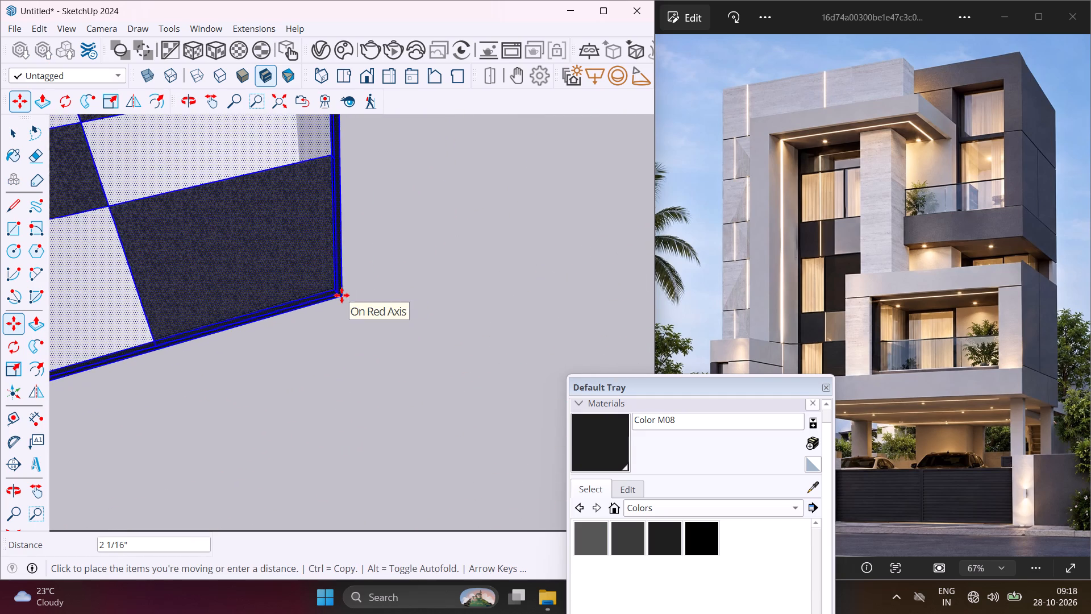
scroll(342, 295, "down", 16)
scroll(341, 295, "down", 11)
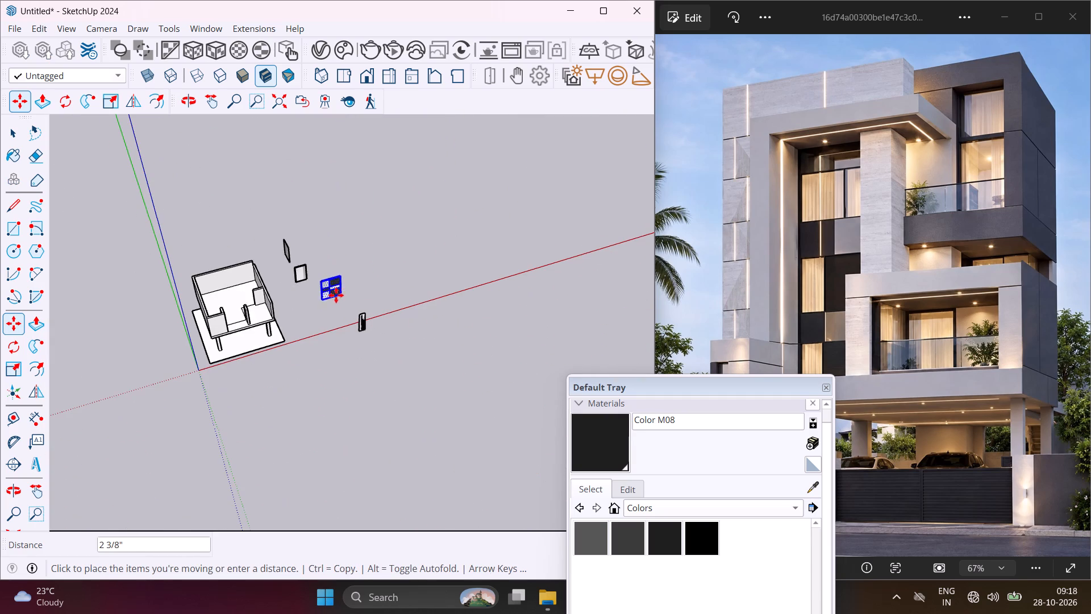
scroll(243, 317, "up", 16)
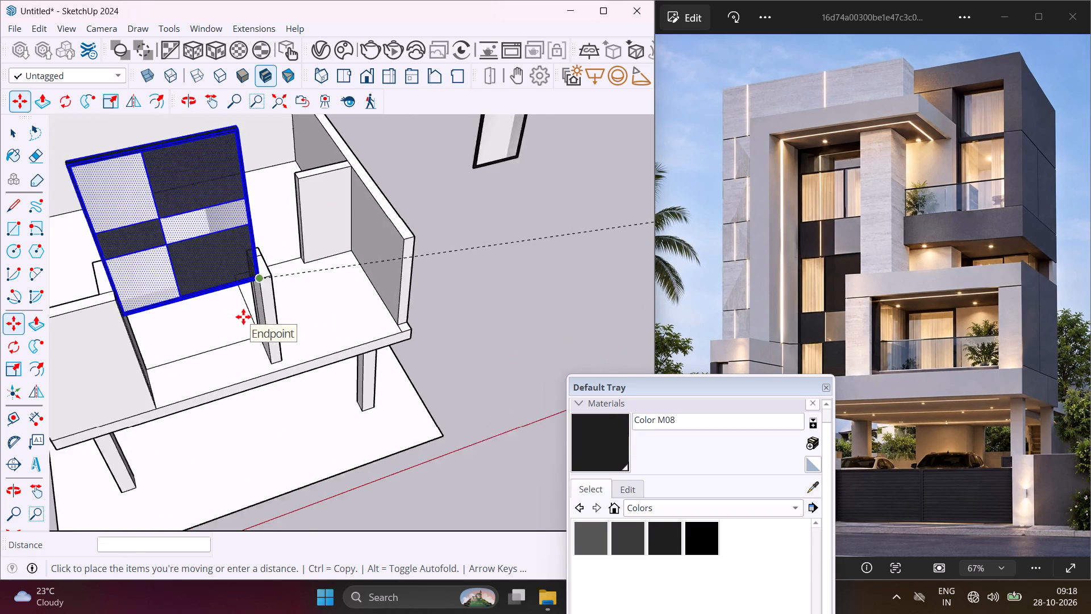
scroll(243, 317, "up", 7)
middle_click_drag(250, 309, 277, 253)
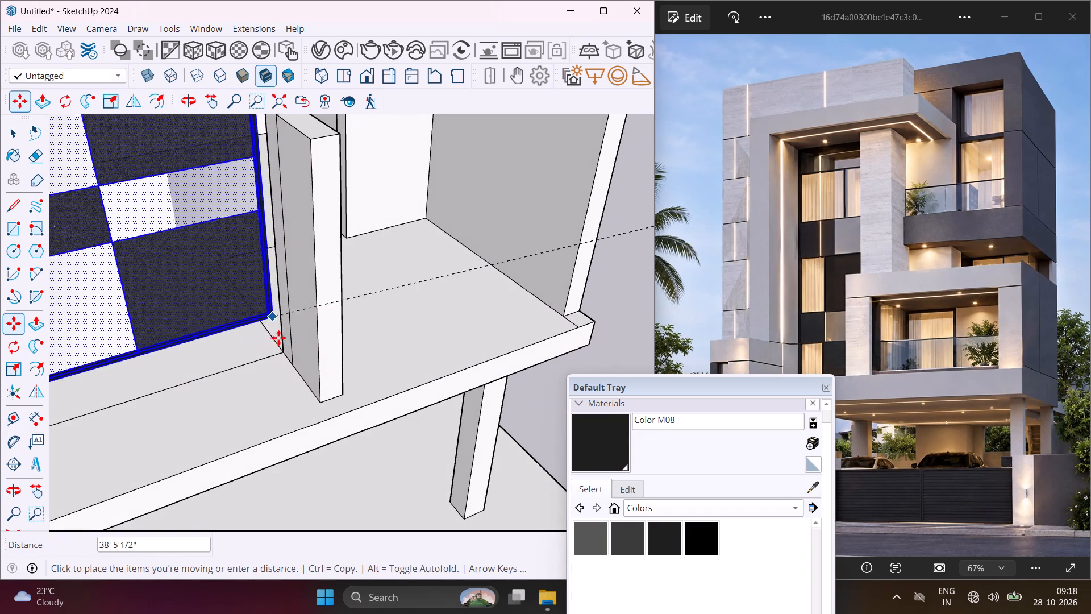
scroll(291, 363, "up", 3)
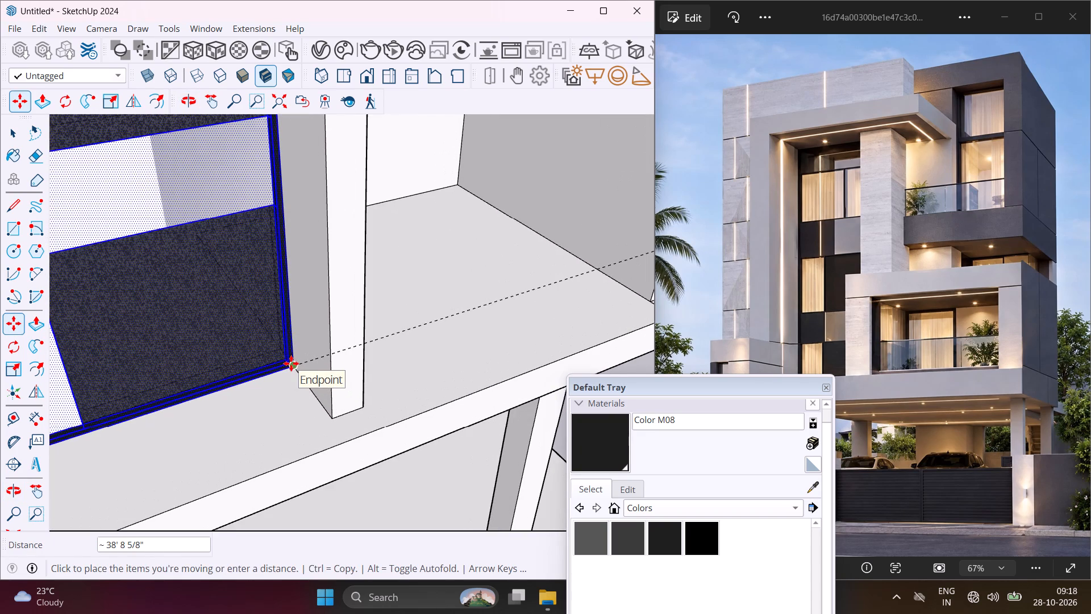
left_click(290, 364)
scroll(201, 356, "down", 13)
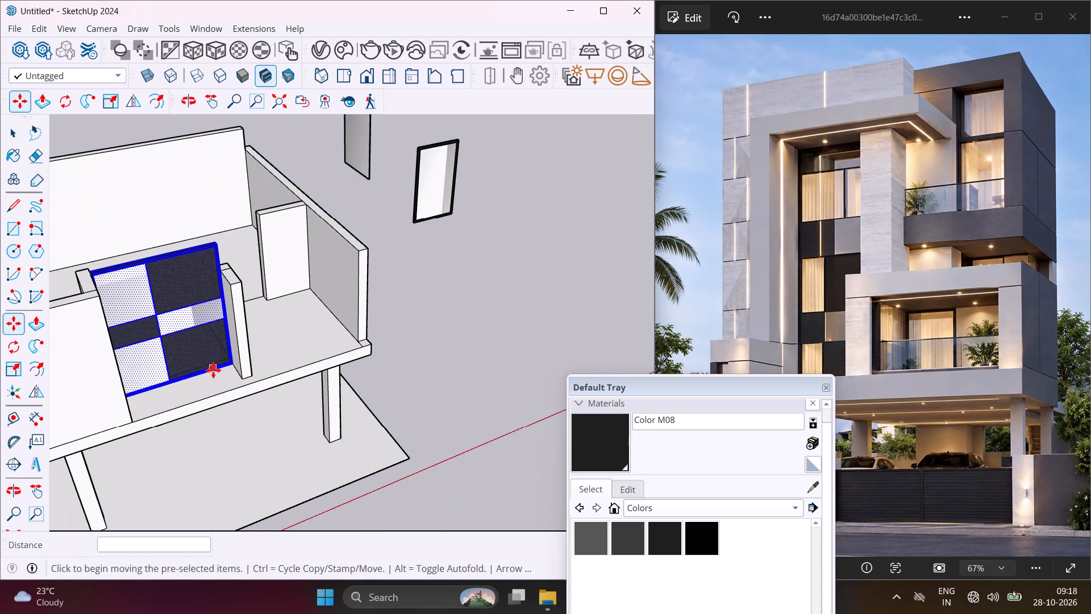
middle_click_drag(213, 370, 594, 413)
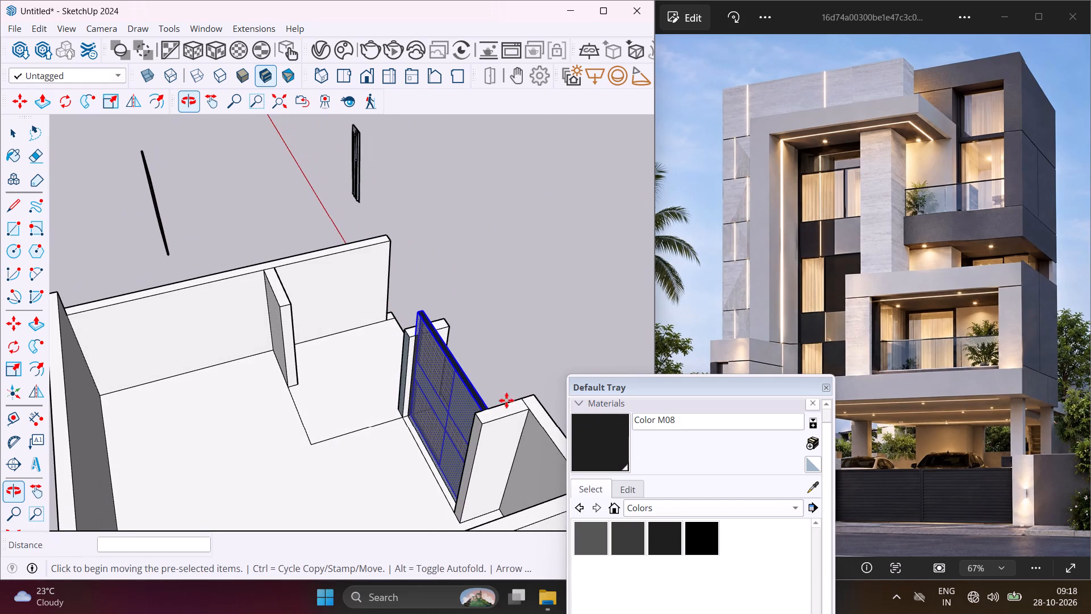
scroll(290, 409, "down", 6)
key("Escape")
key("space")
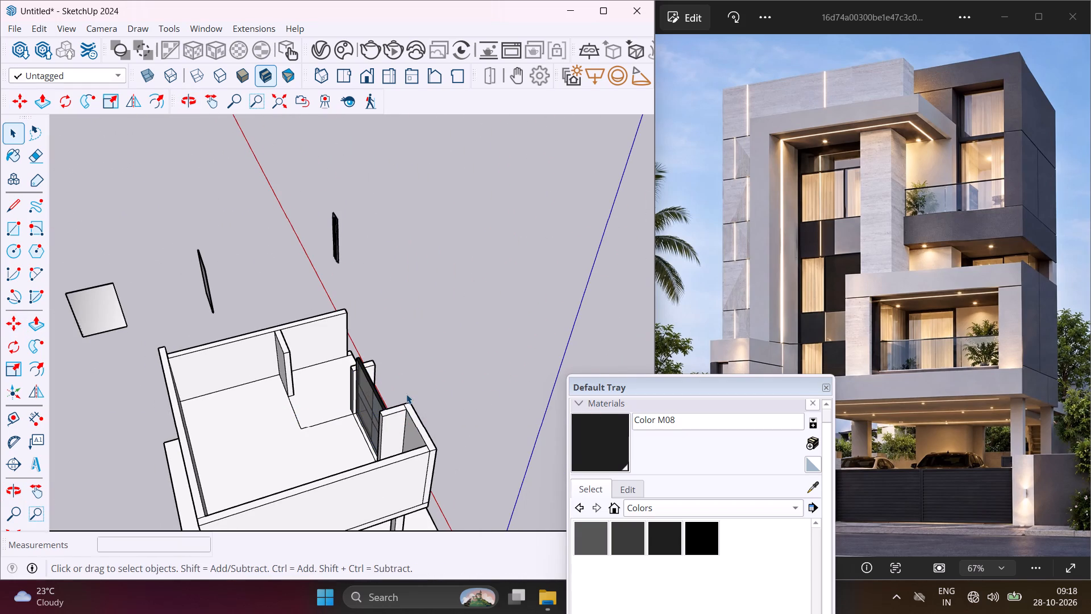
Move the plain framed panel parallel to the side walls by its bottom corner about 35' to the middle short wall's rear base corner.
middle_click_drag(376, 367, 27, 338)
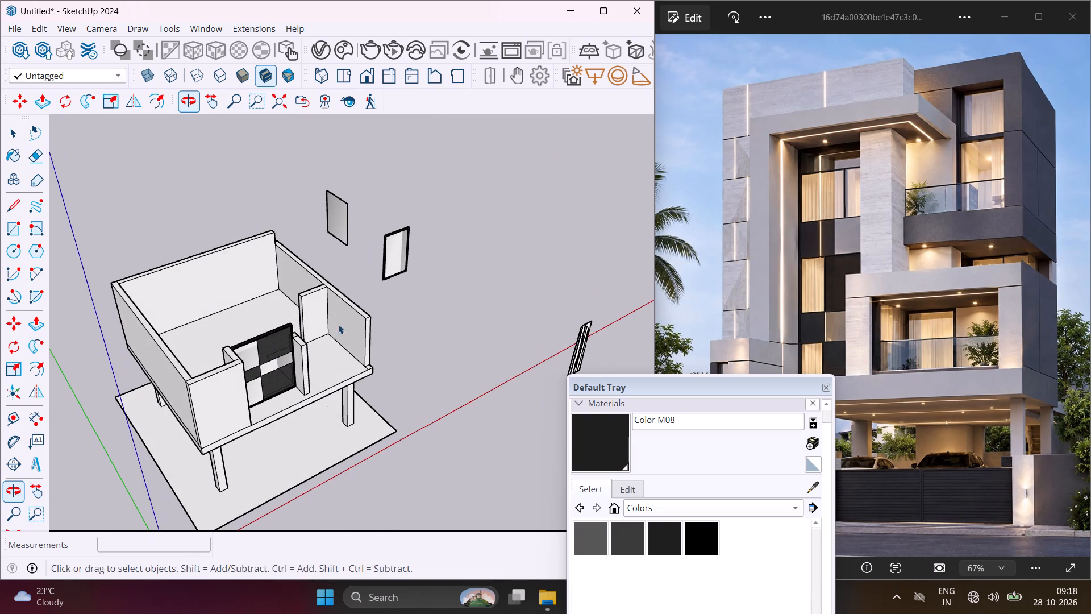
scroll(413, 269, "up", 4)
middle_click_drag(411, 255, 216, 254)
middle_click_drag(521, 227, 79, 169)
scroll(273, 267, "down", 4)
left_click_drag(513, 283, 464, 314)
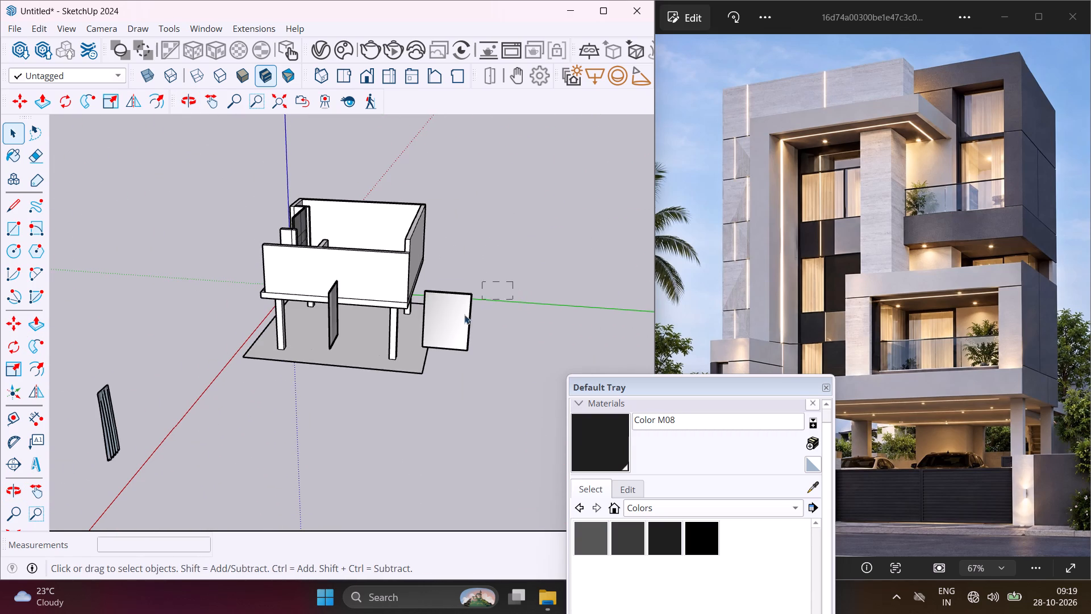
left_click_drag(464, 314, 419, 362)
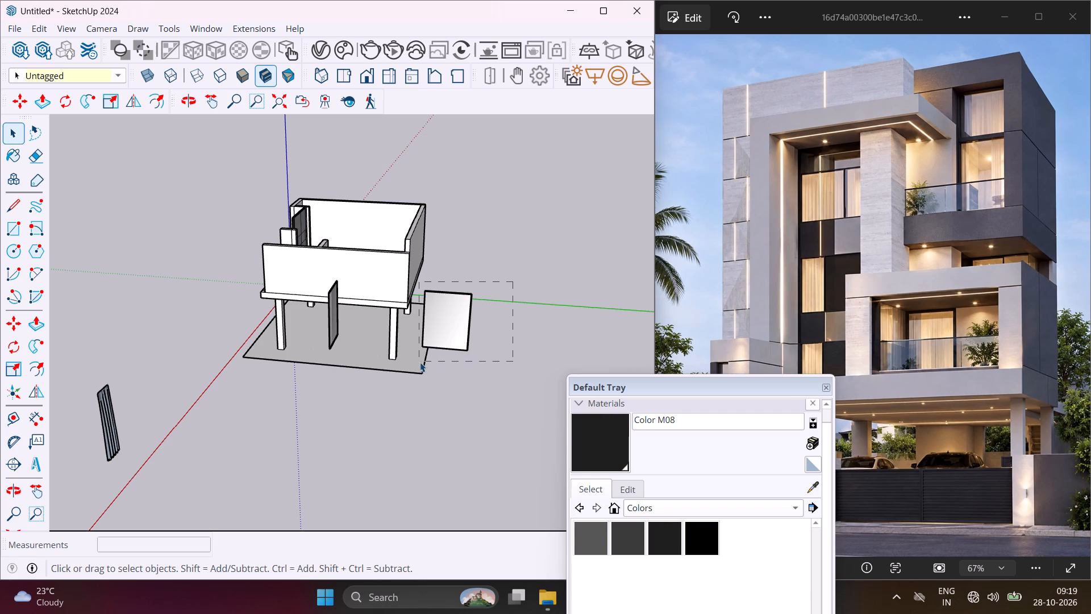
middle_click_drag(420, 338, 501, 326)
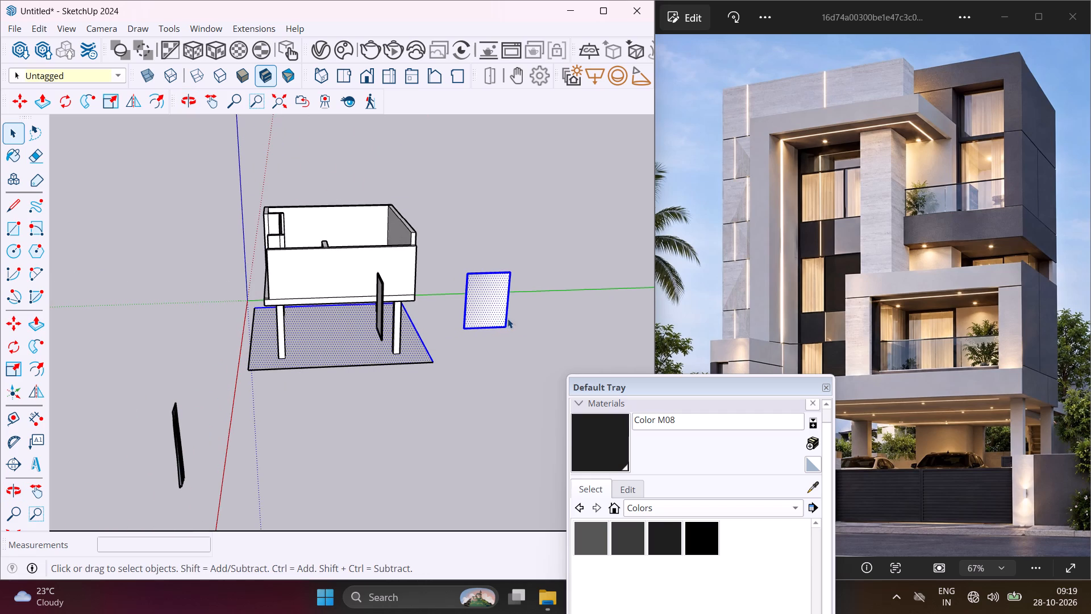
left_click(535, 318)
left_click_drag(543, 251, 454, 339)
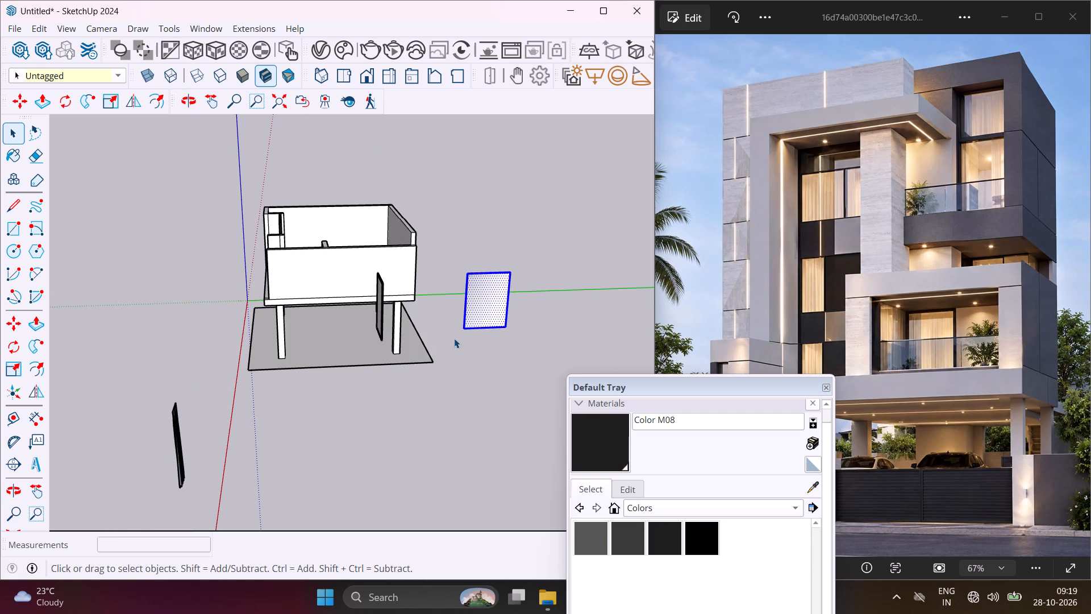
key("m")
scroll(465, 335, "up", 4)
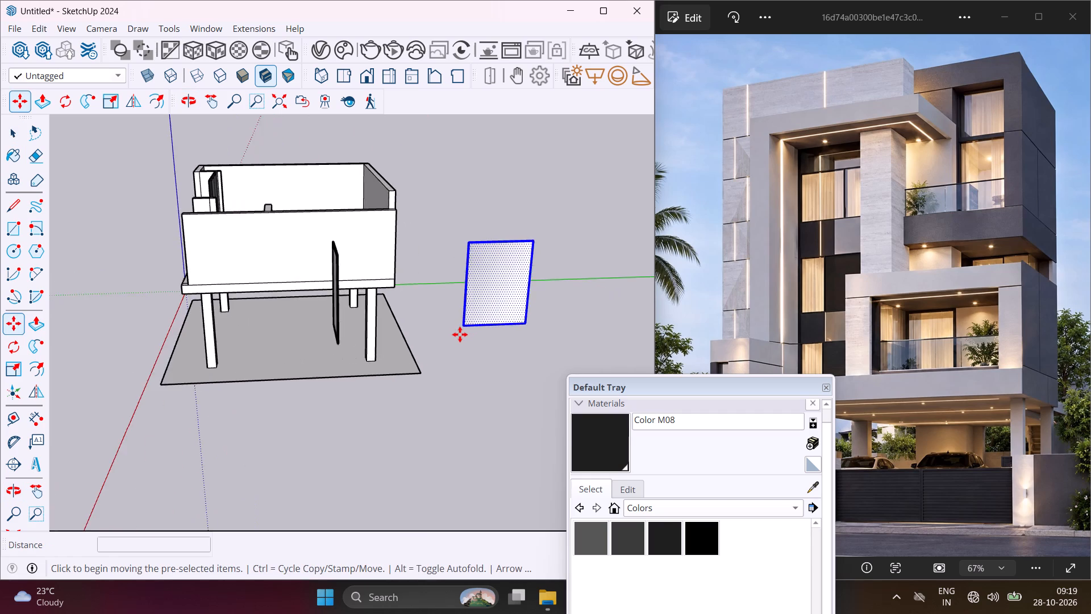
scroll(460, 334, "up", 15)
scroll(485, 306, "down", 4)
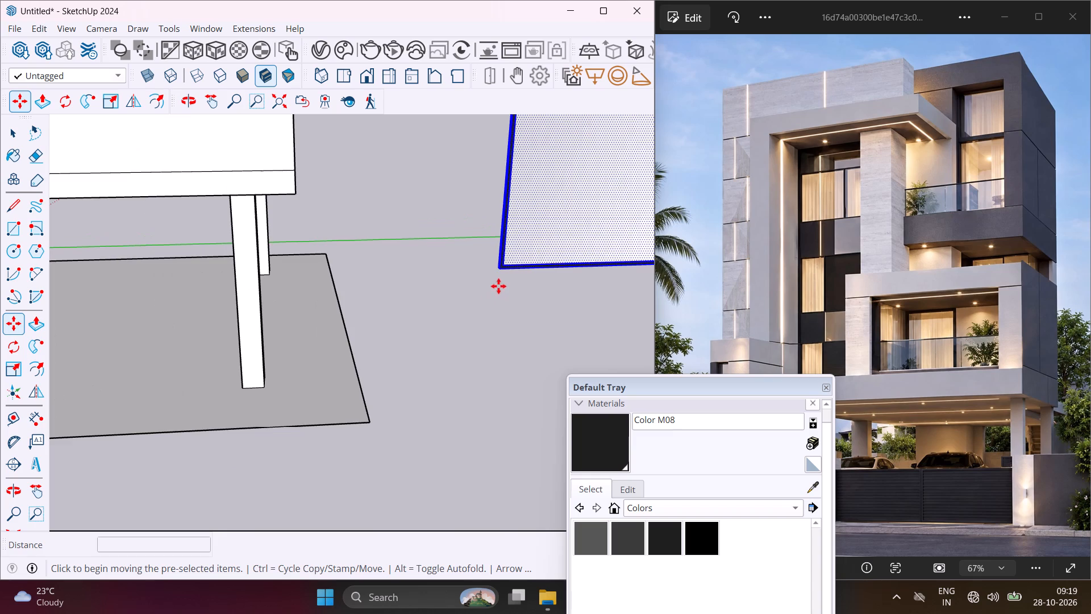
left_click(499, 269)
scroll(456, 293, "down", 9)
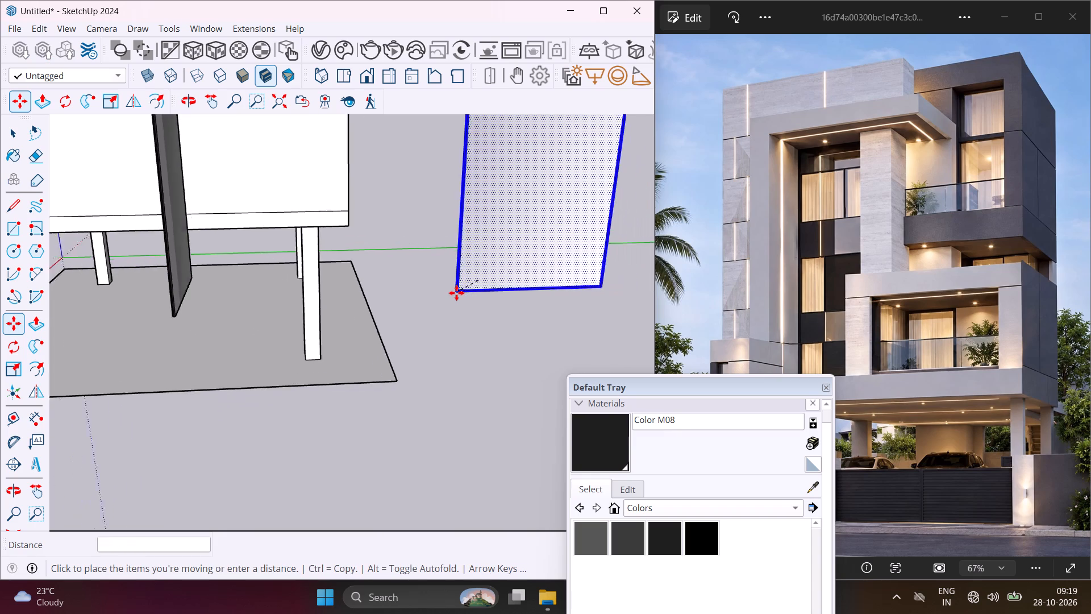
scroll(456, 293, "down", 11)
middle_click_drag(272, 181, 380, 318)
scroll(285, 285, "up", 10)
scroll(293, 292, "up", 11)
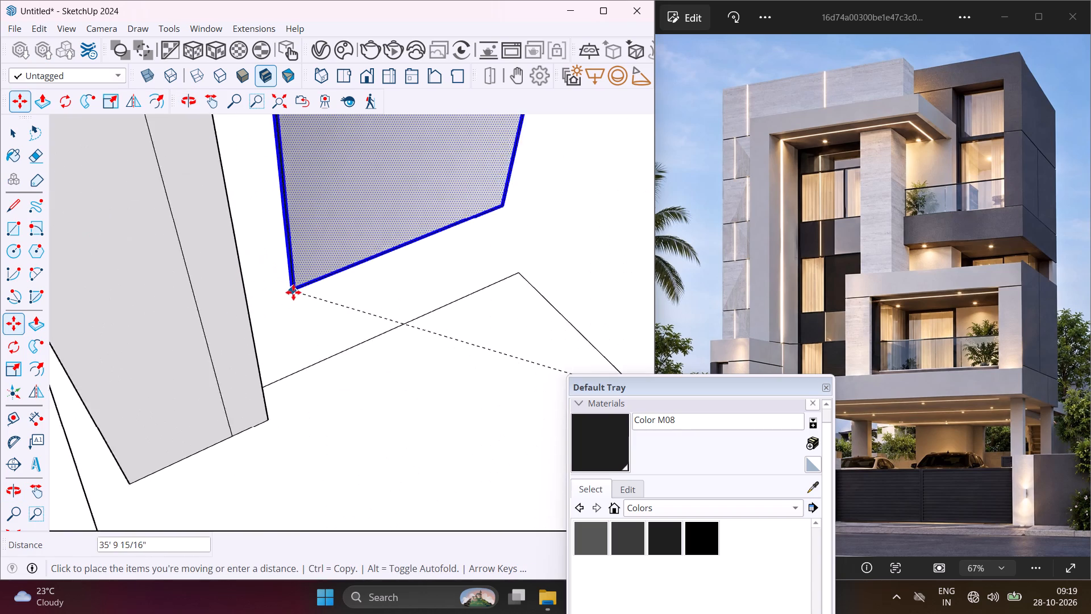
left_click(263, 457)
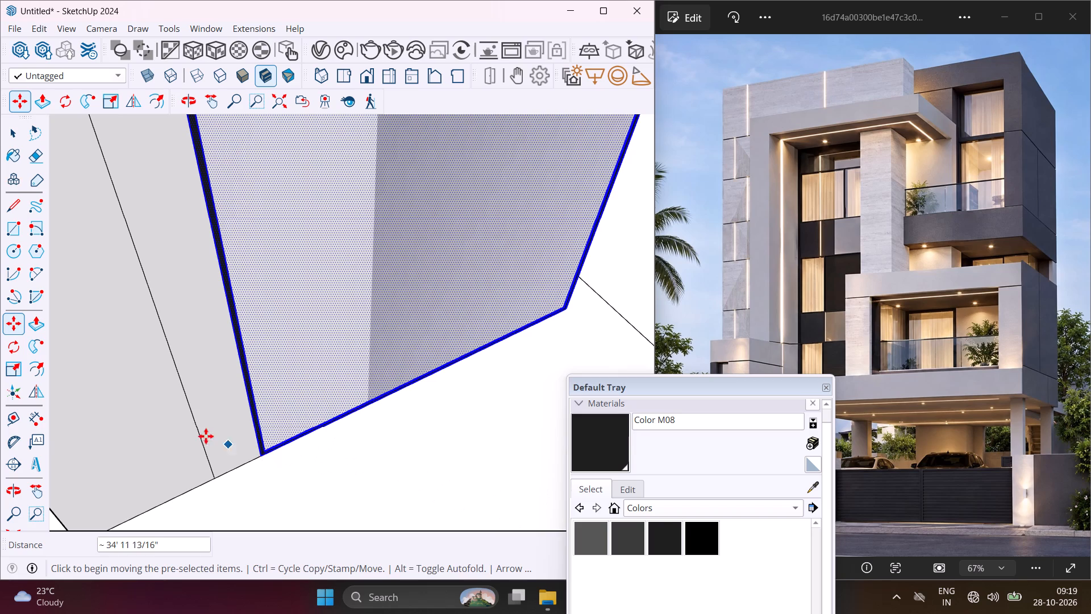
scroll(190, 426, "down", 13)
middle_click_drag(198, 434, 313, 401)
key("Escape")
key("space")
Move the front-facing plain framed panel by its bottom outer corner about 24' 4" to the base corner of the recessed short wall.
scroll(157, 367, "down", 6)
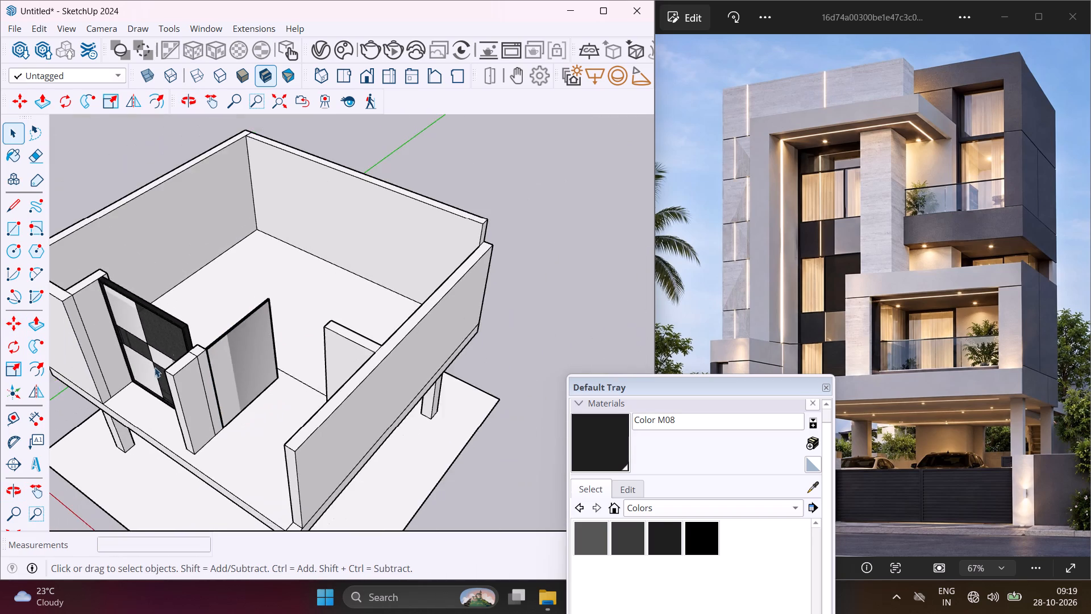
scroll(155, 367, "down", 12)
middle_click_drag(294, 443, 317, 443)
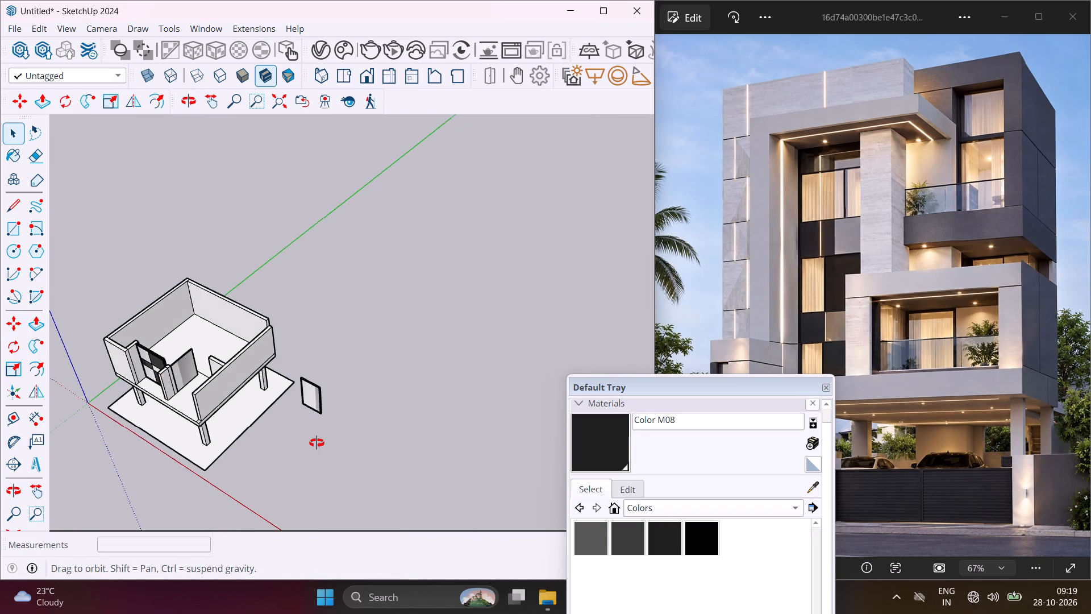
middle_click_drag(317, 443, 502, 334)
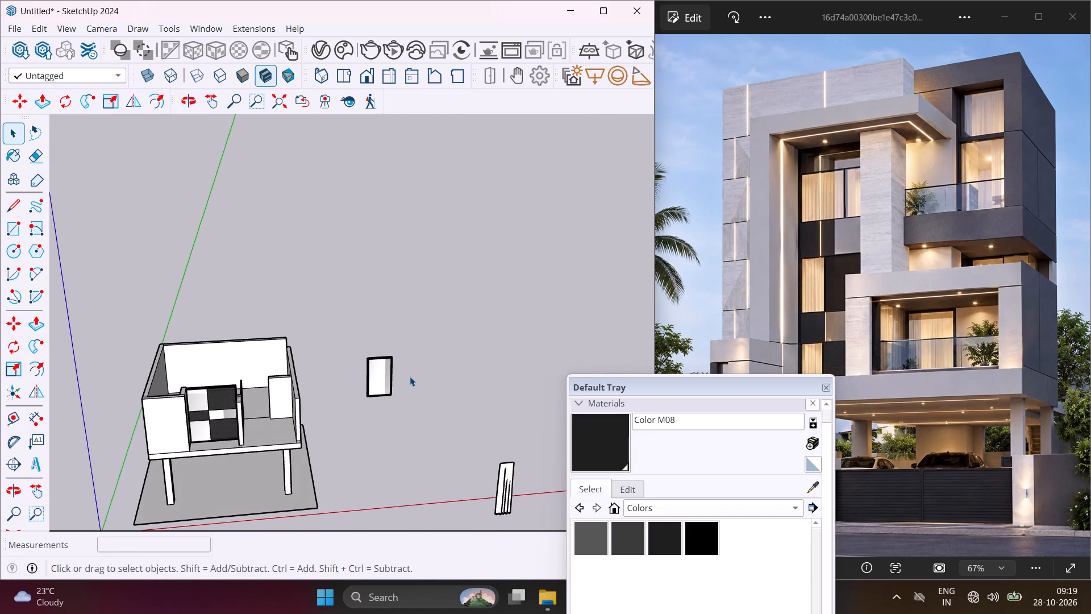
scroll(410, 376, "up", 4)
left_click_drag(410, 336, 342, 426)
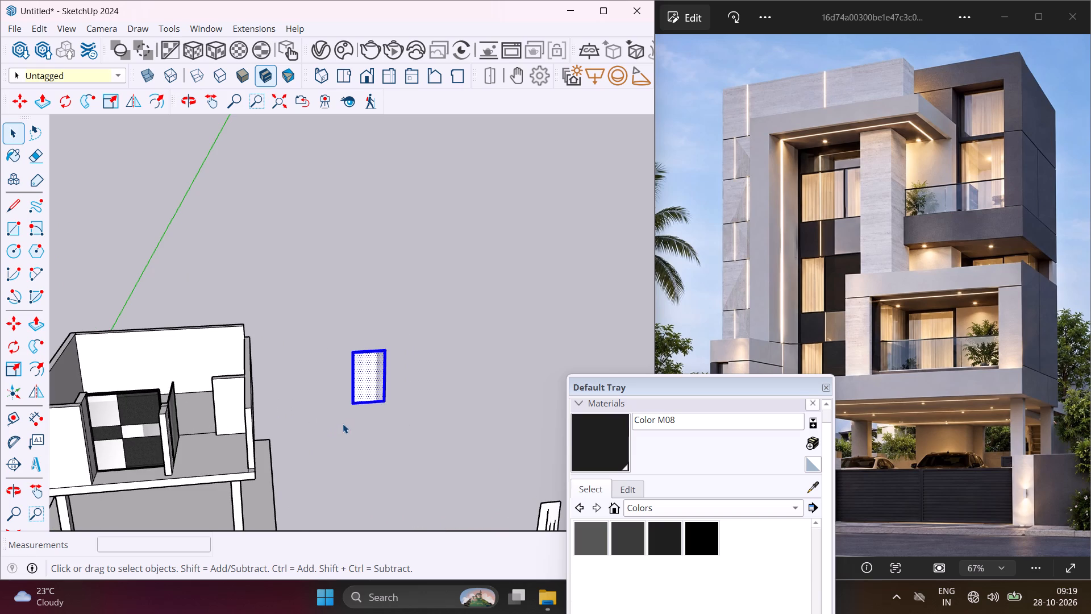
key("m")
scroll(355, 404, "up", 11)
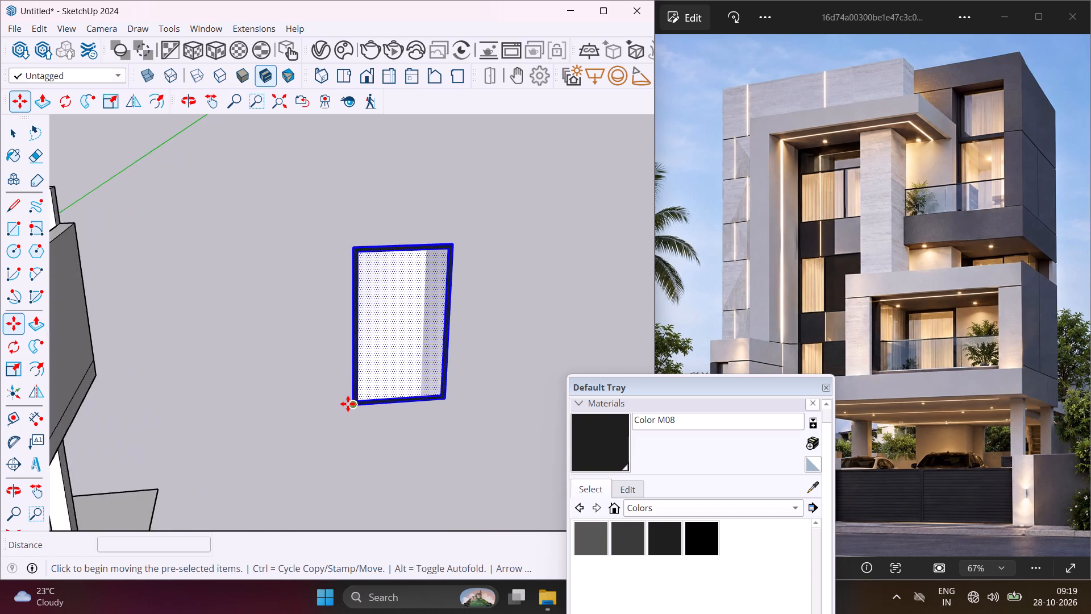
scroll(348, 404, "up", 9)
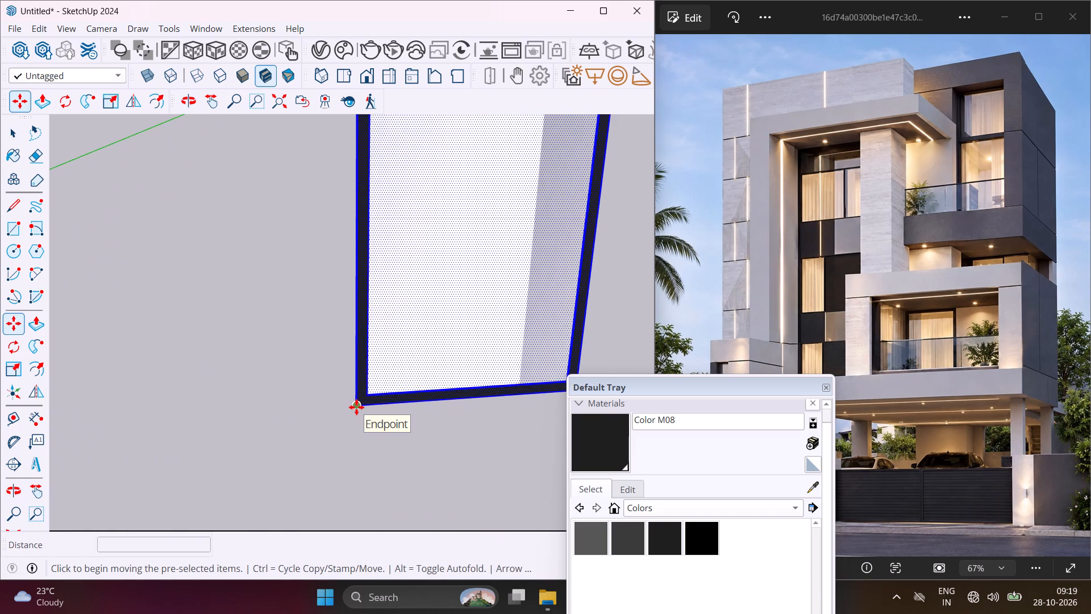
scroll(281, 396, "down", 5)
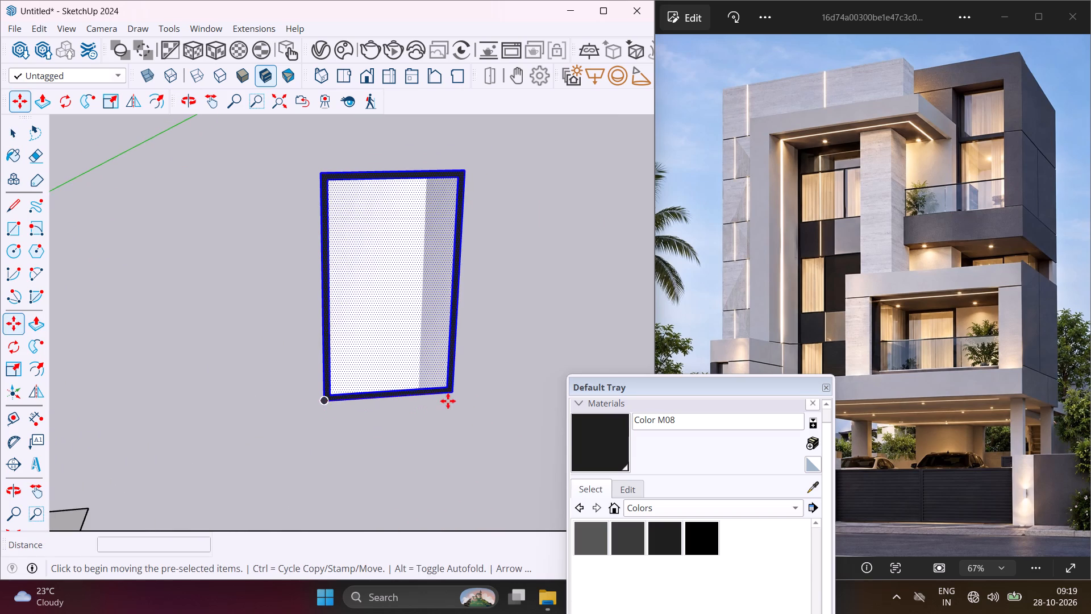
scroll(461, 399, "up", 3)
left_click(451, 392)
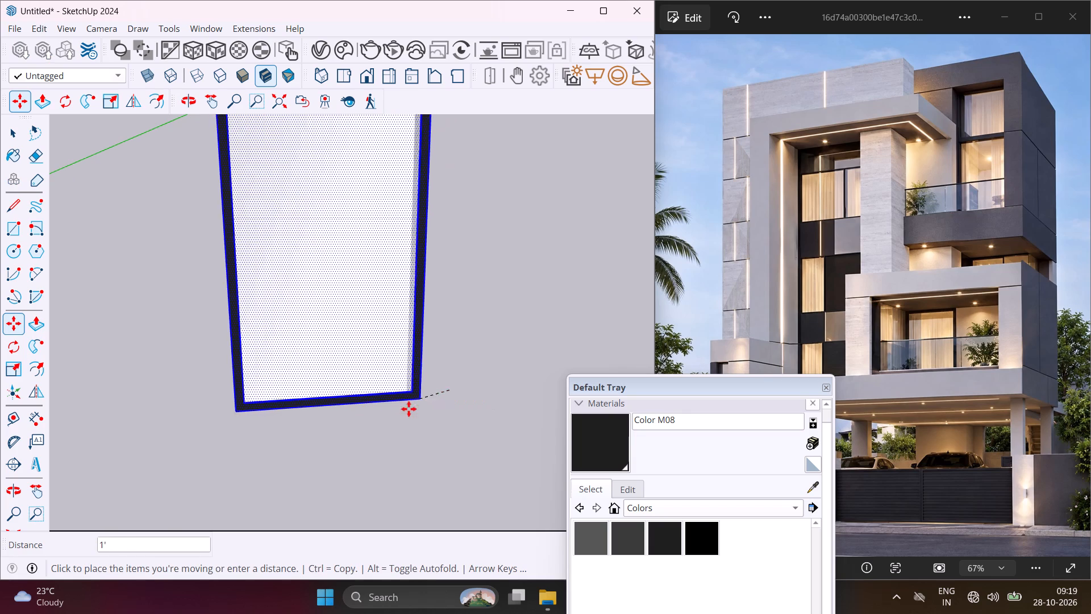
scroll(409, 411, "down", 18)
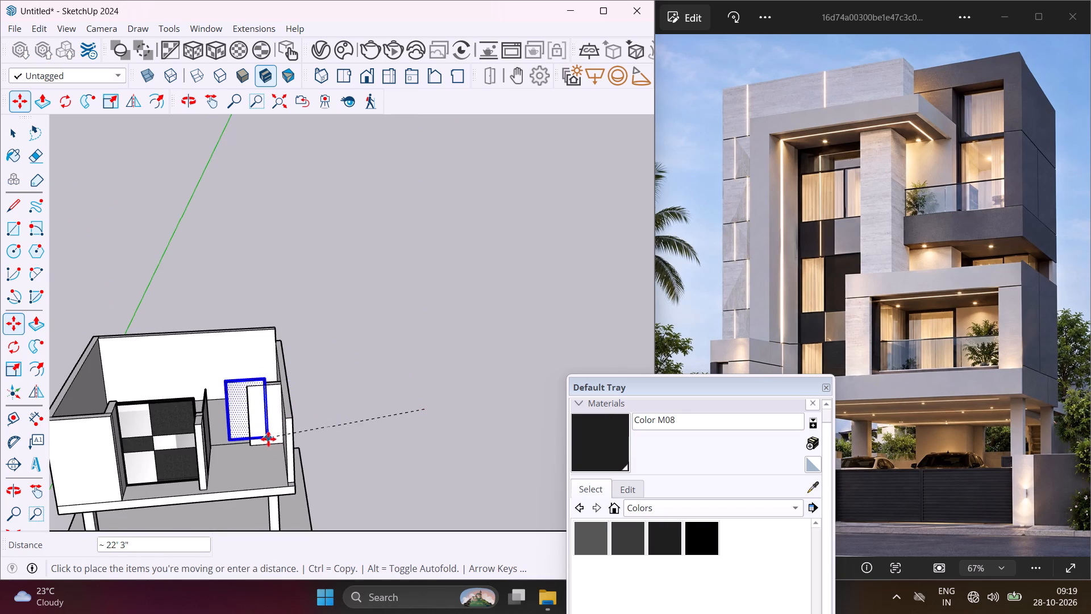
scroll(249, 445, "up", 17)
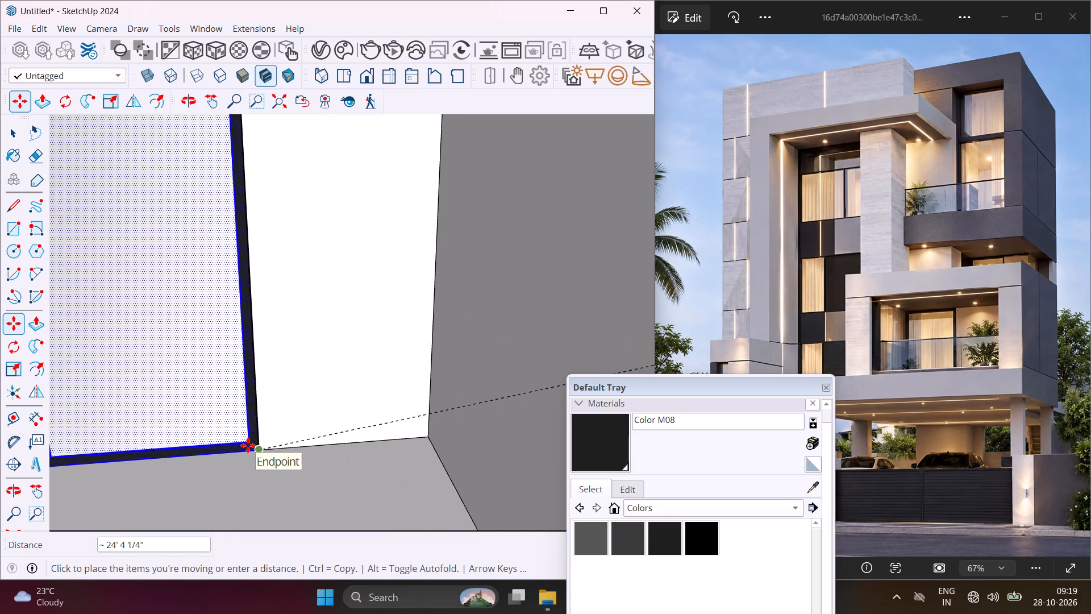
scroll(248, 445, "up", 1)
left_click(263, 454)
scroll(240, 440, "down", 4)
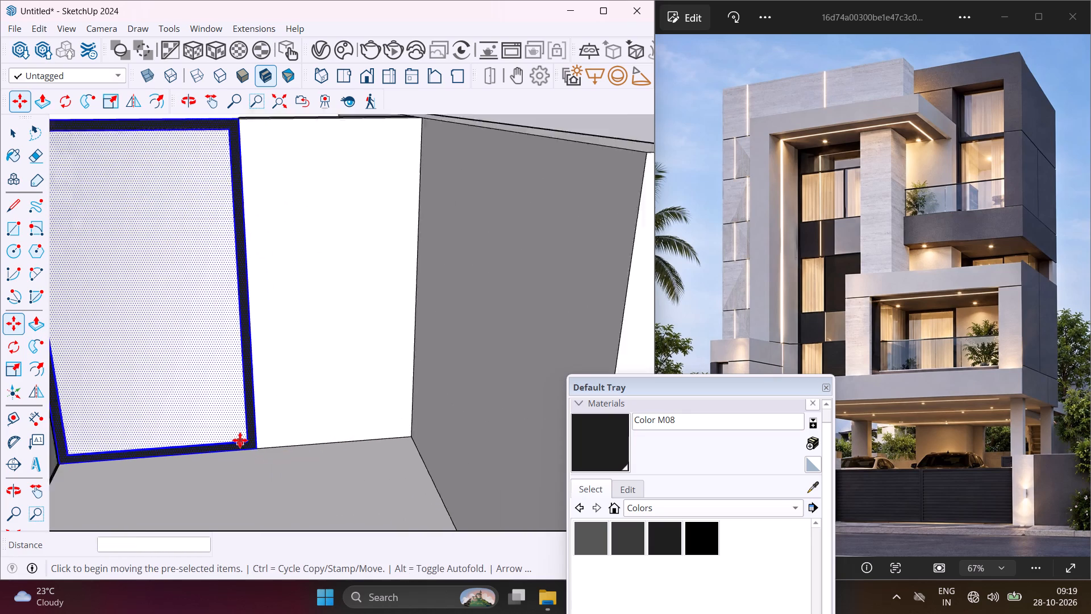
scroll(240, 440, "down", 3)
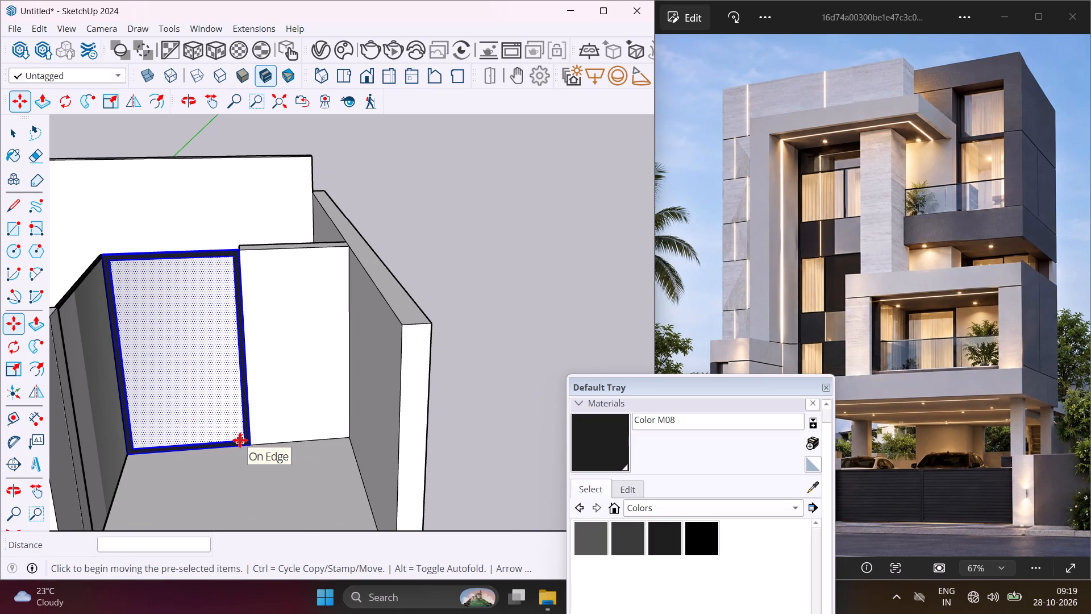
scroll(240, 440, "down", 6)
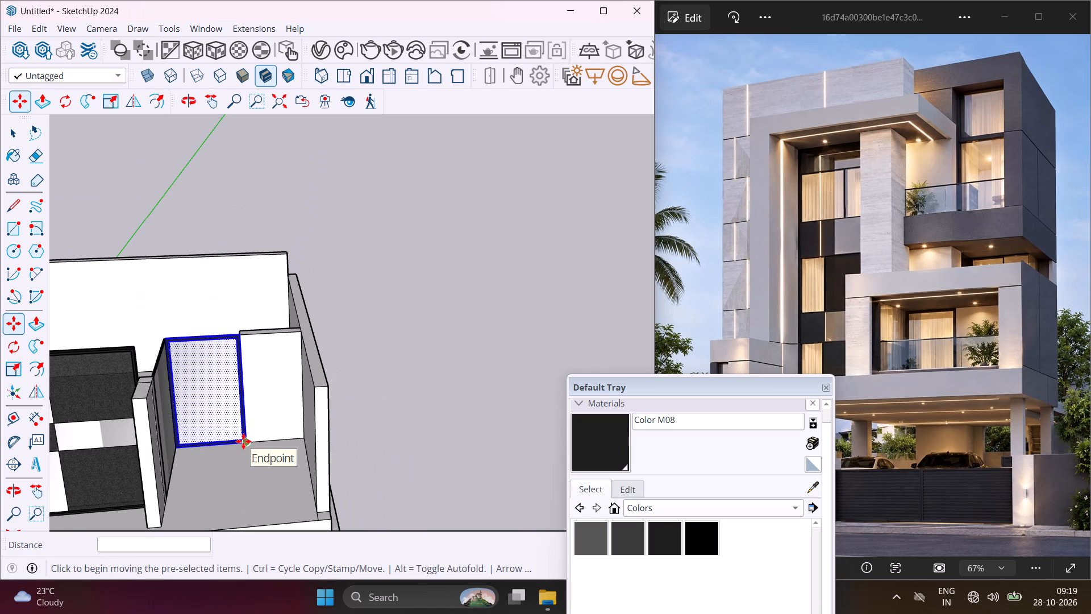
Move the standalone curtain by its top corner about 52' 5" to the short wall's top corner at the checkered panel's edge.
key("Escape")
key("space")
scroll(226, 396, "down", 6)
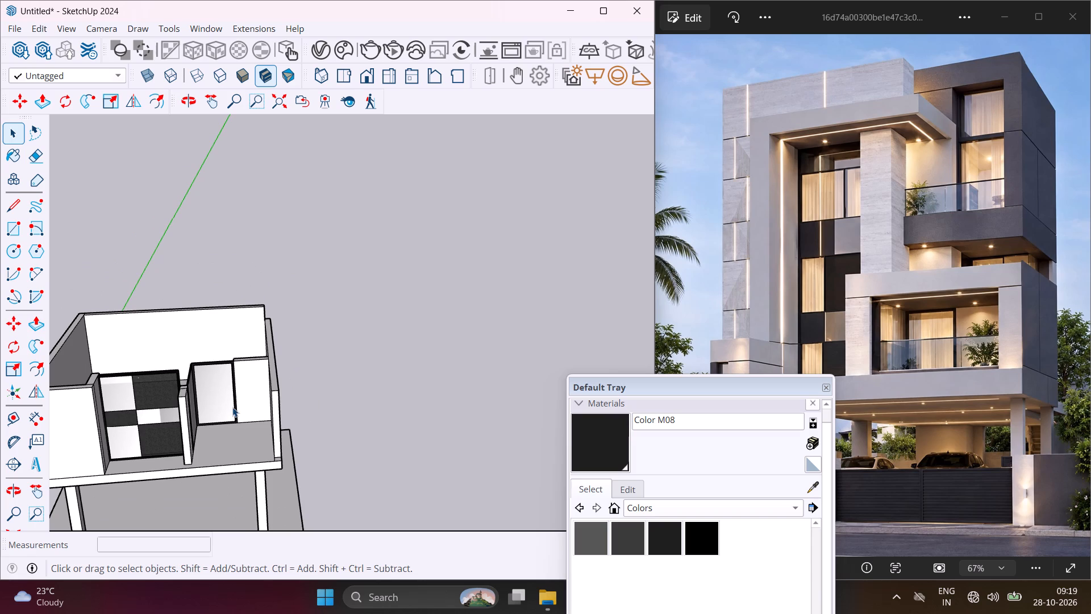
scroll(193, 409, "down", 6)
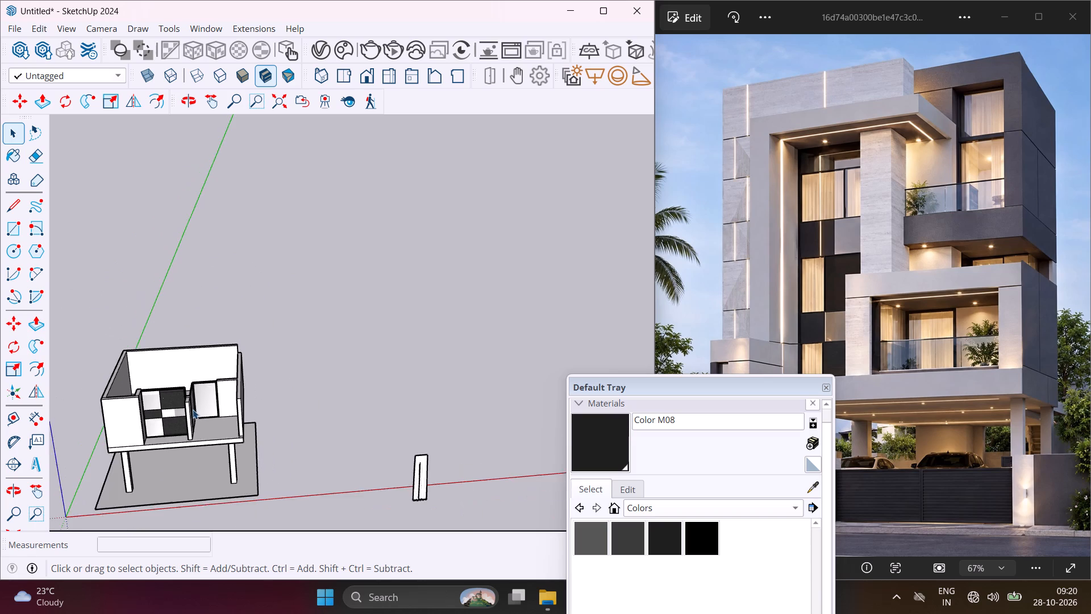
scroll(193, 409, "down", 3)
scroll(366, 469, "up", 8)
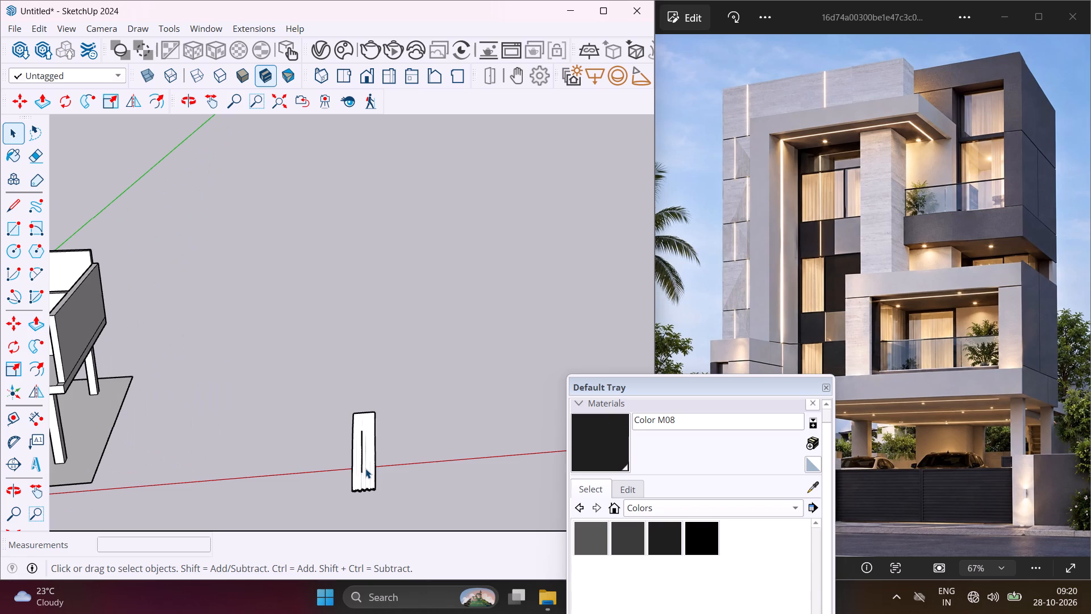
left_click(365, 468)
key("m")
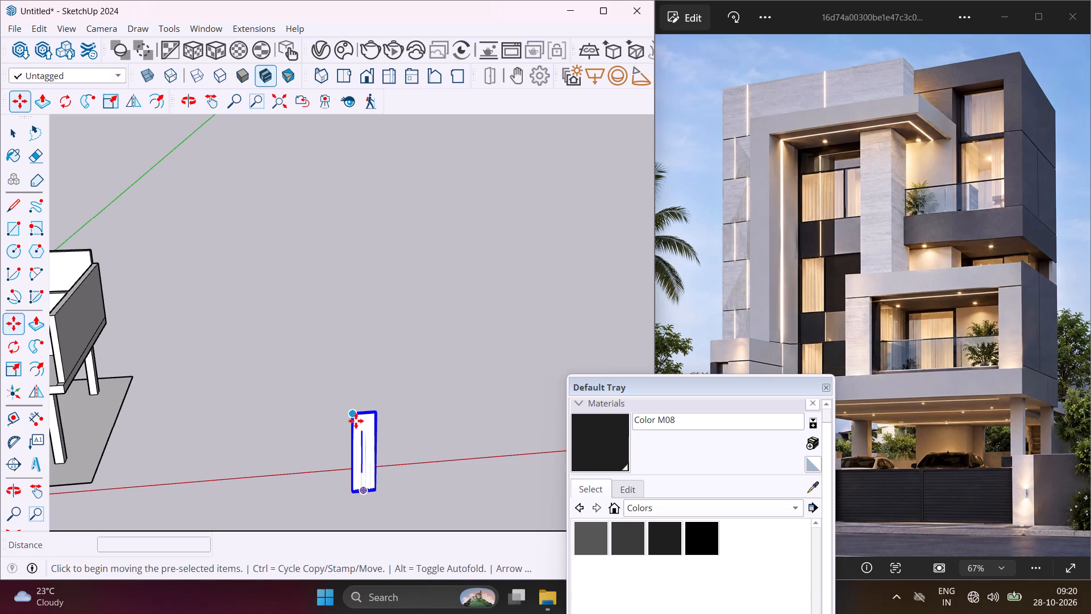
scroll(350, 416, "up", 9)
middle_click_drag(345, 414, 420, 475)
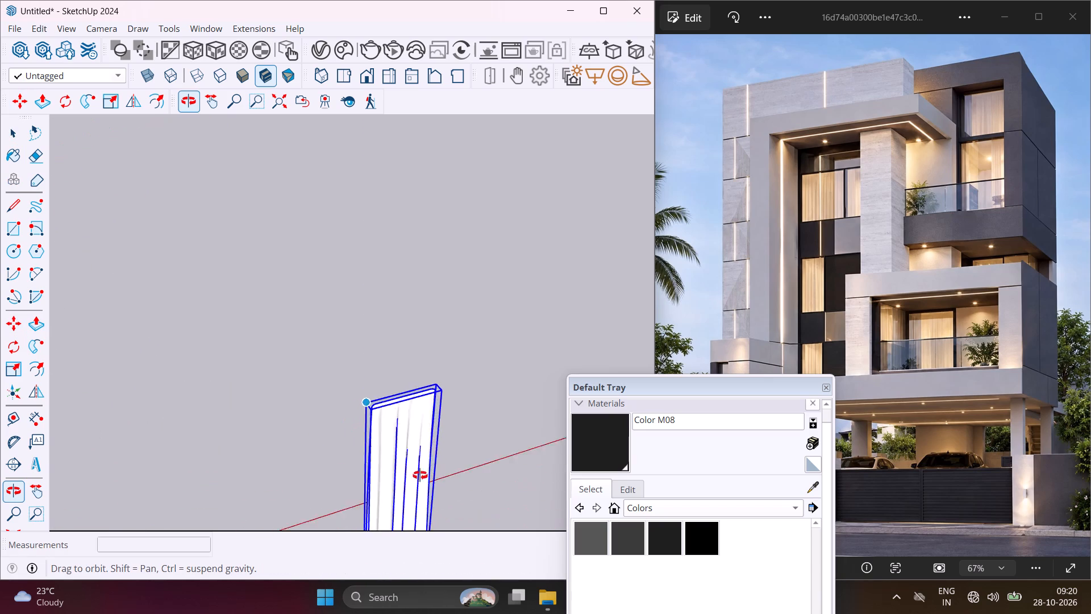
middle_click_drag(420, 475, 510, 520)
scroll(443, 444, "up", 1)
scroll(377, 391, "up", 4)
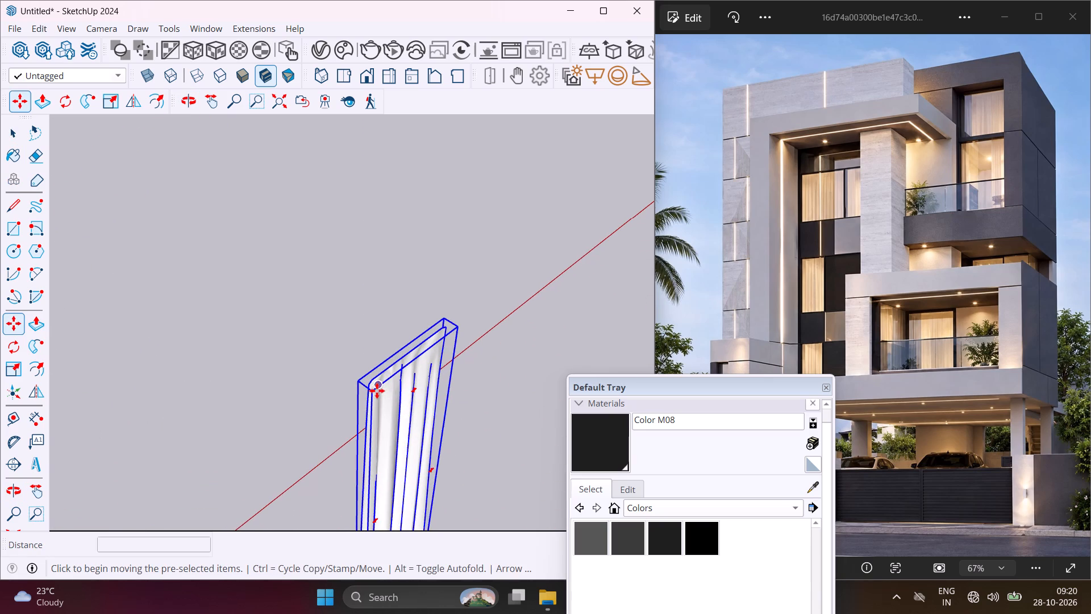
left_click(368, 393)
scroll(360, 405, "down", 10)
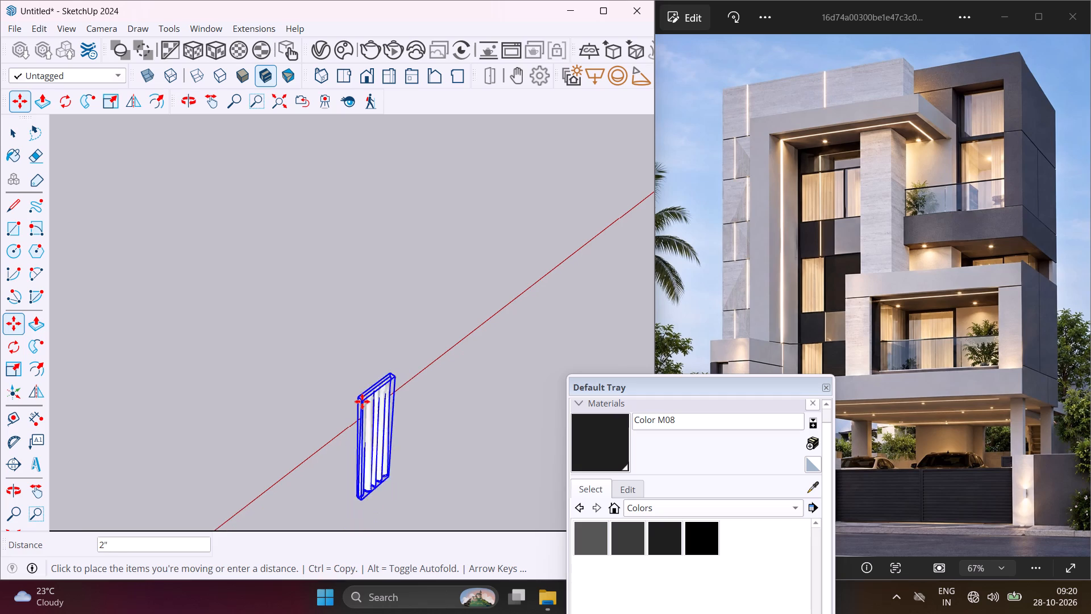
scroll(362, 401, "down", 16)
scroll(360, 392, "down", 10)
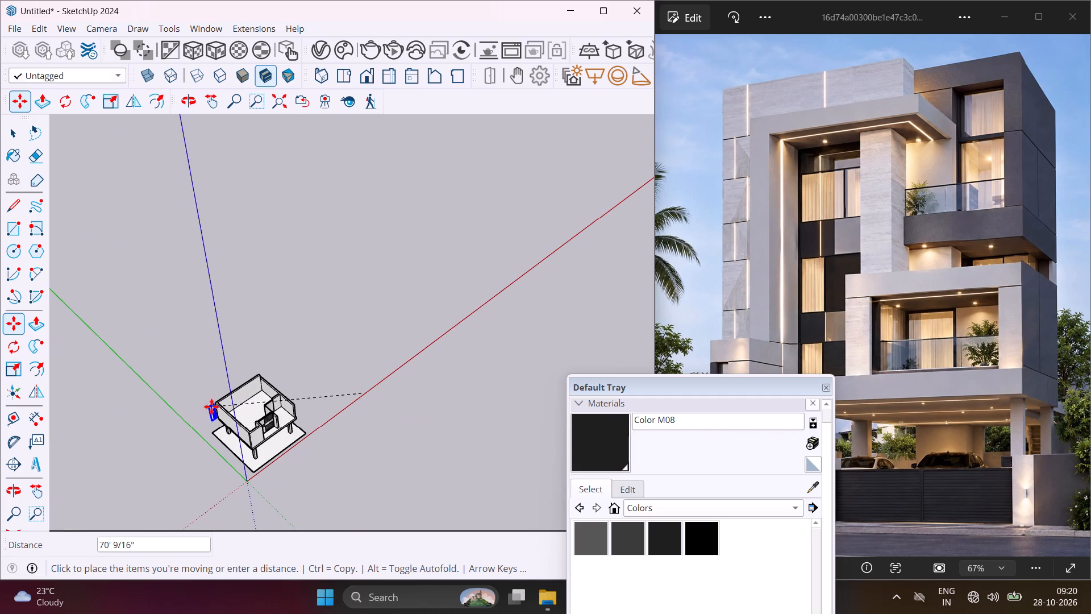
scroll(216, 403, "up", 10)
scroll(314, 455, "up", 4)
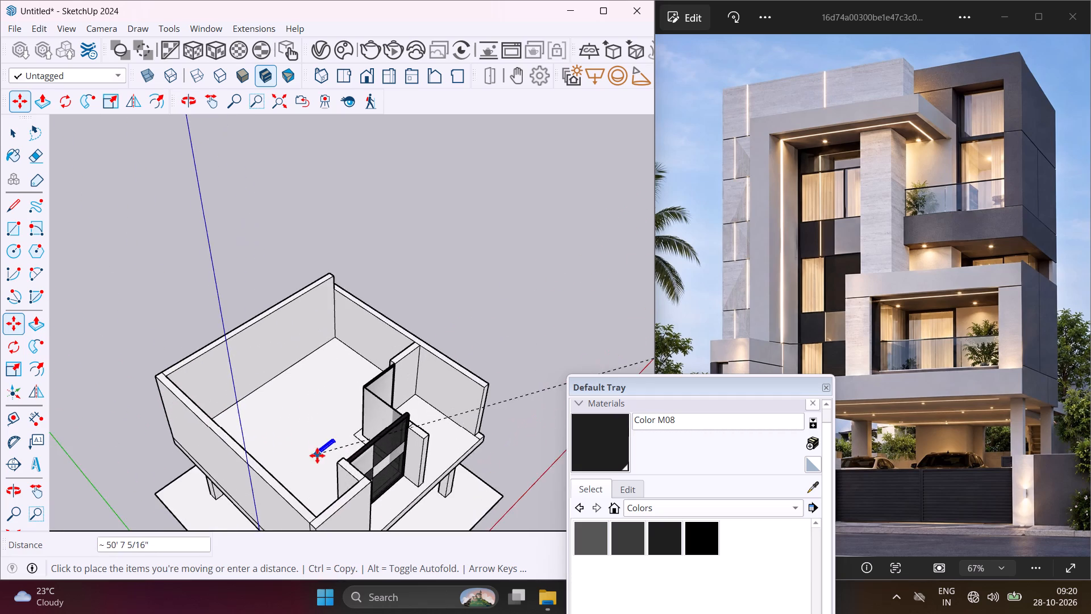
scroll(328, 462, "up", 7)
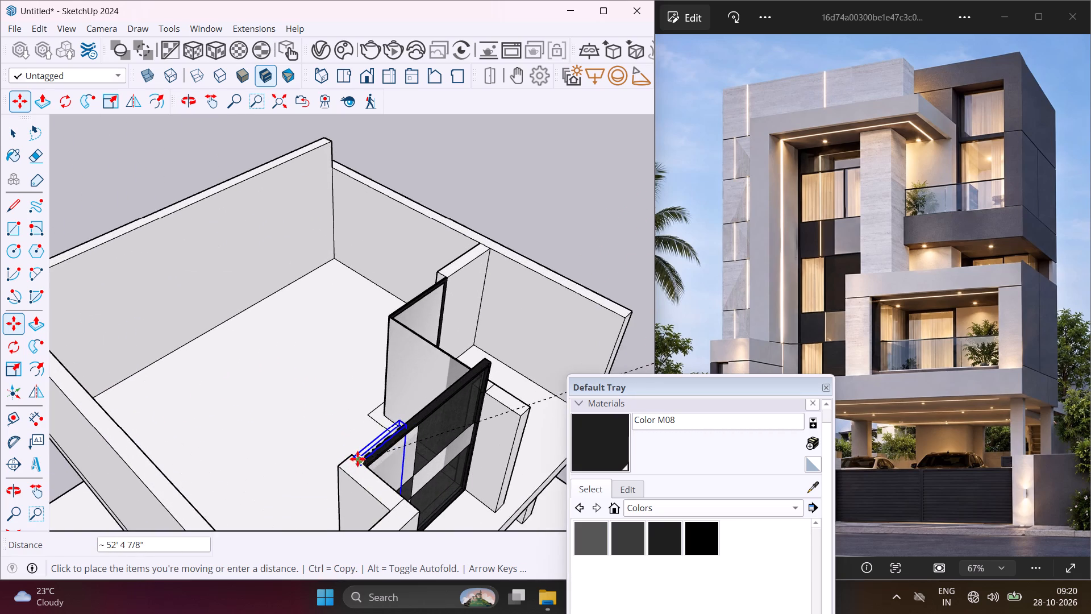
scroll(358, 459, "up", 10)
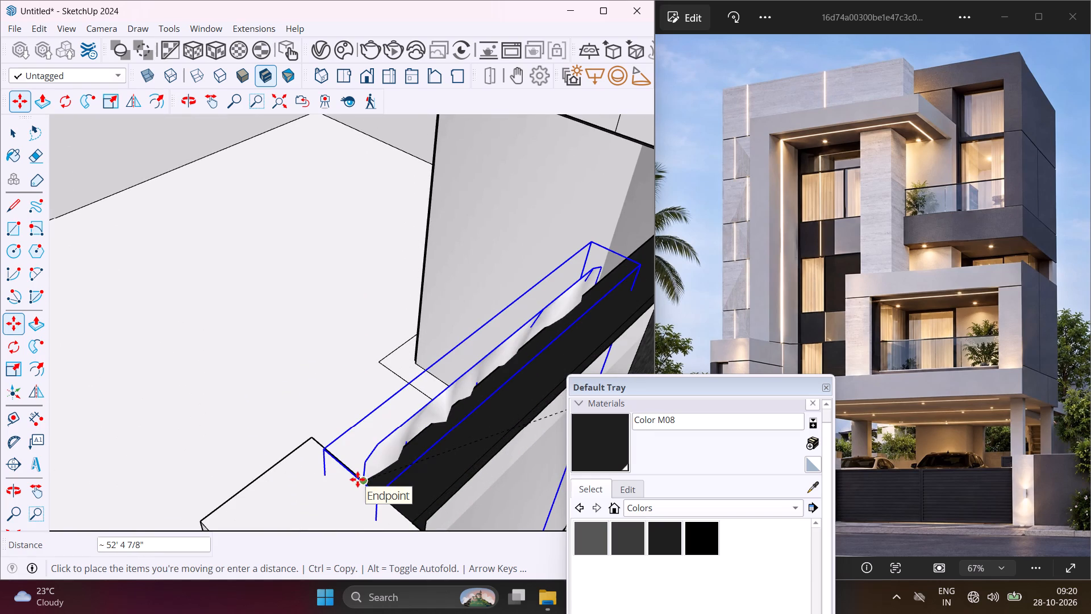
left_click(357, 479)
Shift the curtain about 2 5/16" along the green axis so it sits behind the checkered panel's frame.
scroll(340, 470, "down", 1)
middle_click_drag(340, 470, 549, 500)
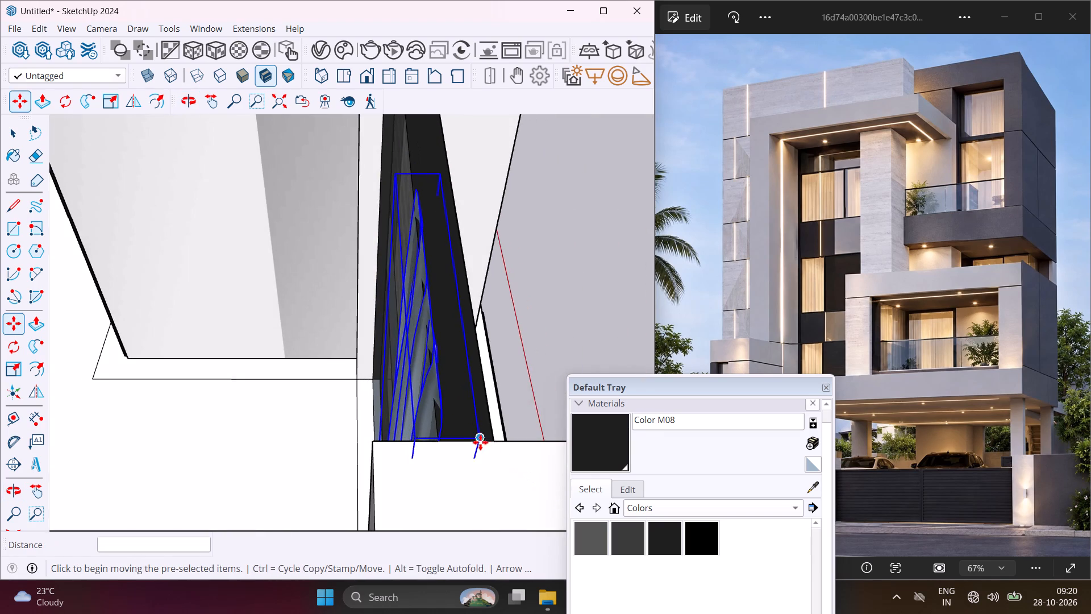
scroll(480, 442, "up", 3)
left_click(478, 438)
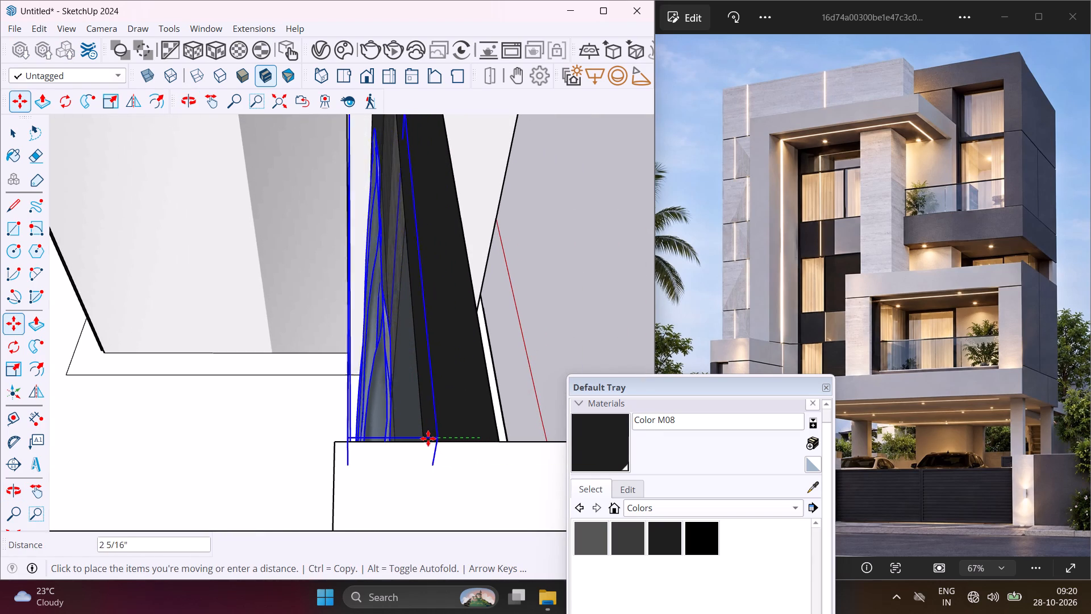
left_click(427, 439)
Copy the curtain by its top corner about 12' 9" to the top corner of the plain panel in the recessed wall.
middle_click_drag(423, 439, 784, 314)
scroll(472, 375, "down", 5)
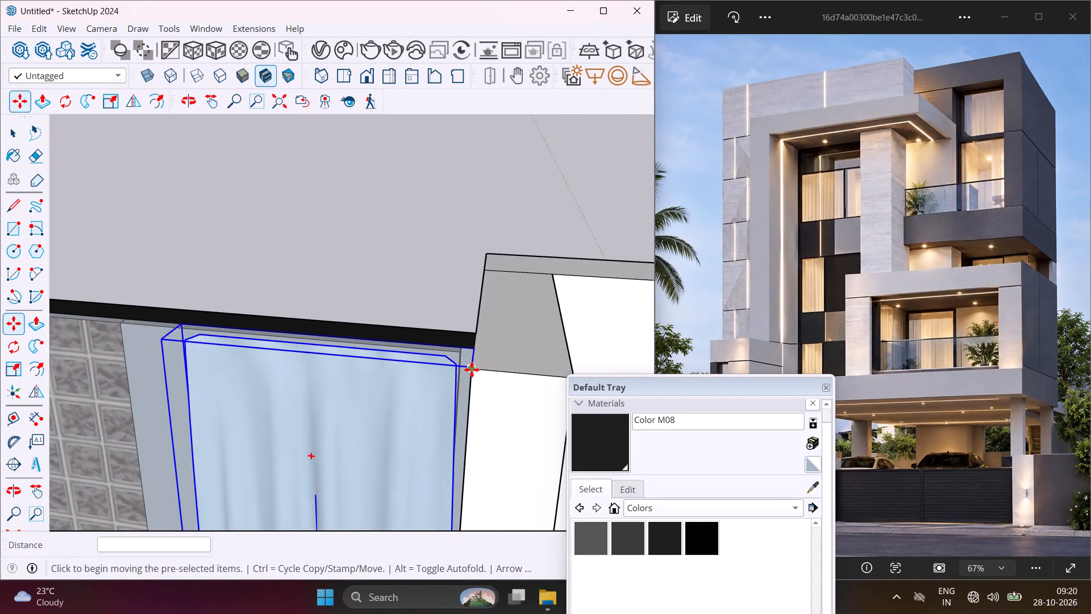
scroll(474, 360, "down", 19)
scroll(447, 387, "down", 3)
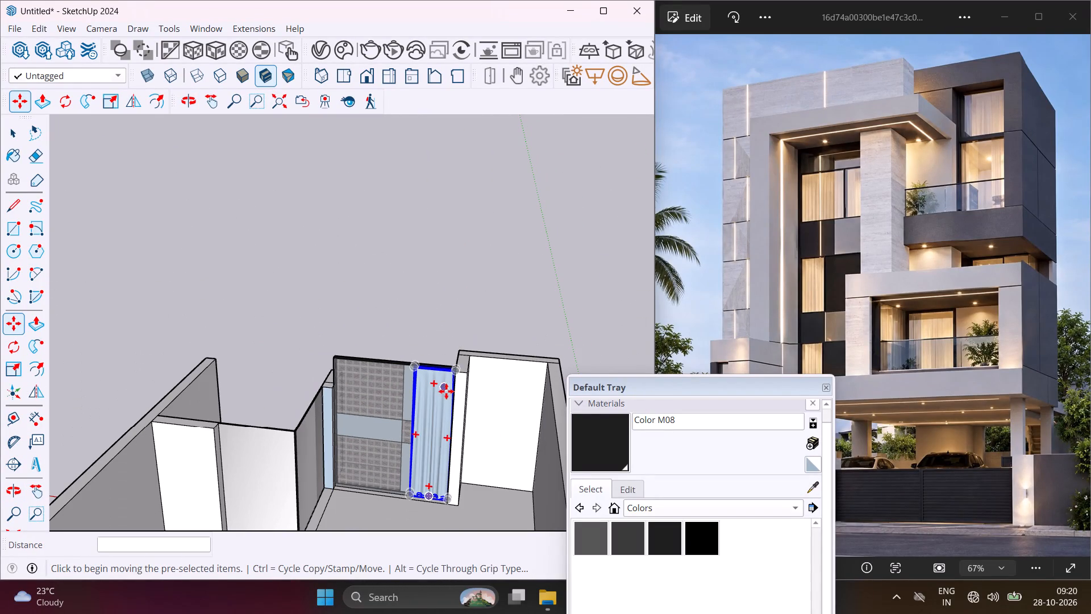
scroll(457, 370, "up", 4)
middle_click_drag(457, 370, 456, 369)
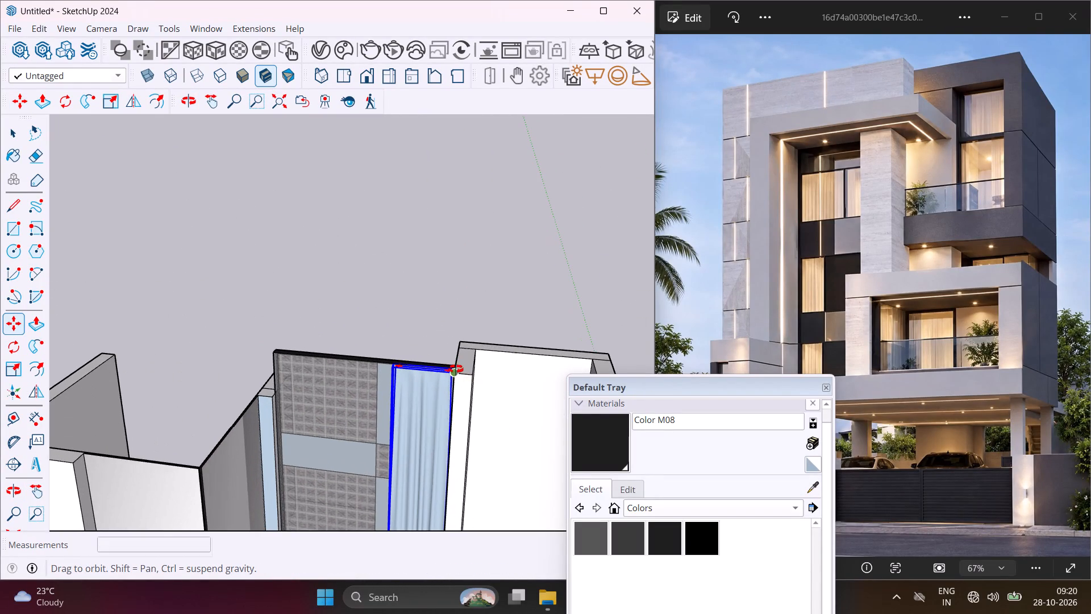
middle_click_drag(456, 369, 212, 458)
scroll(344, 427, "up", 3)
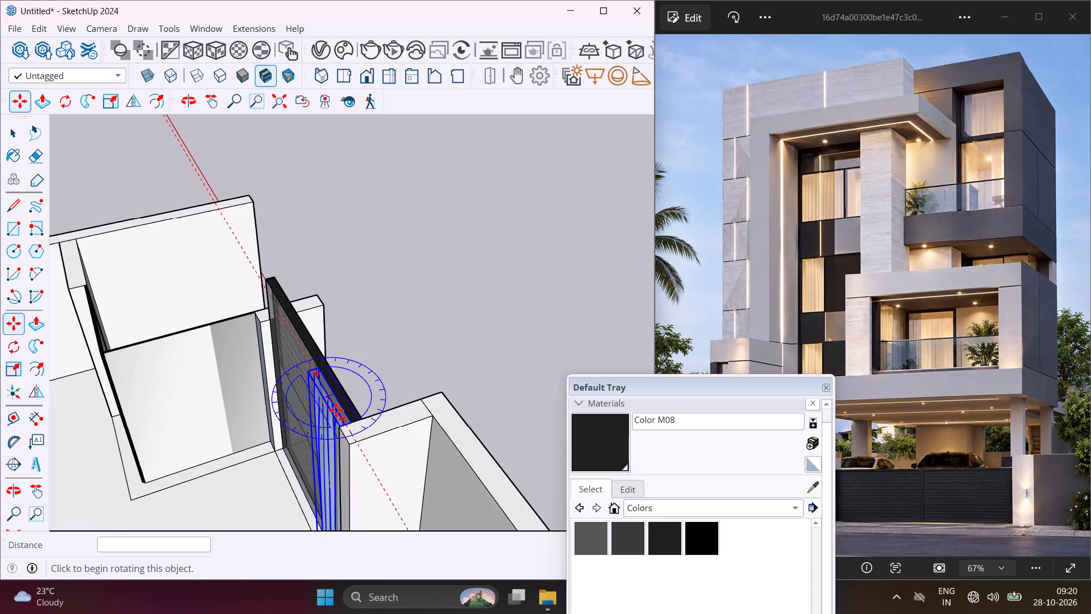
scroll(317, 364, "up", 7)
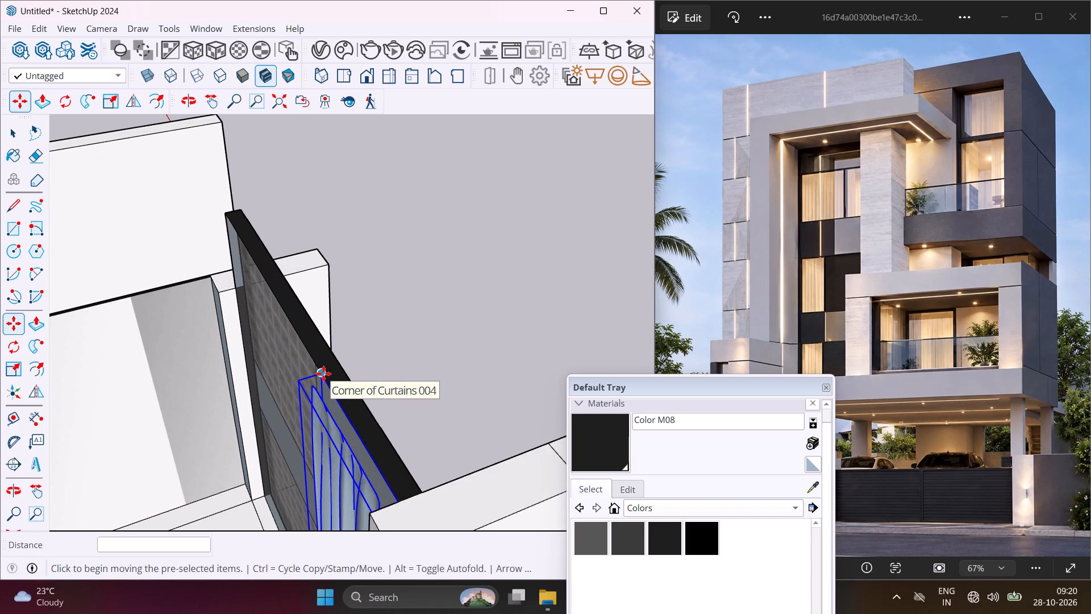
left_click(323, 374)
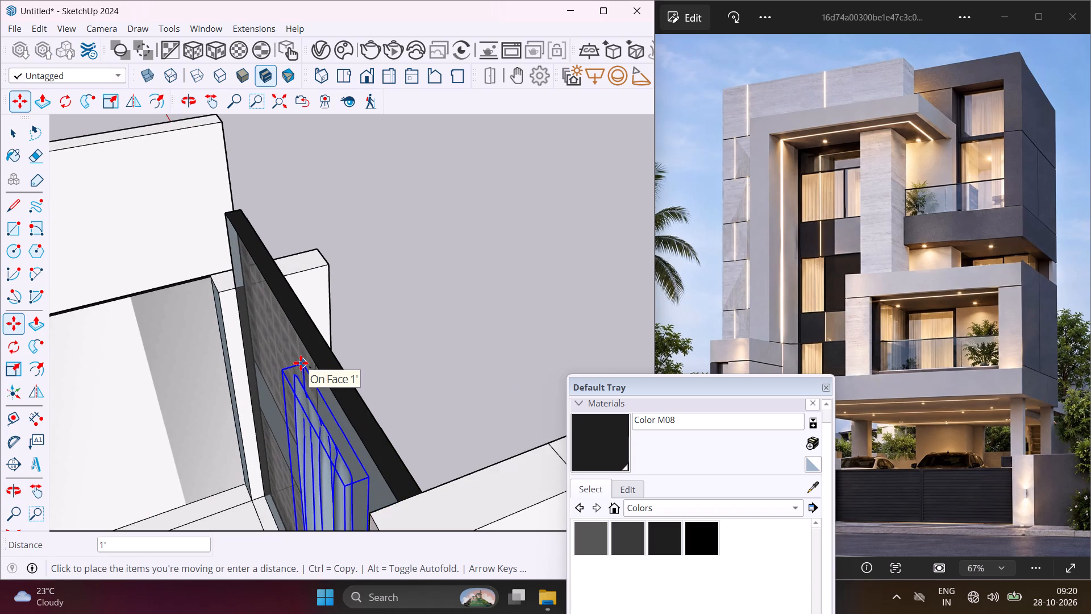
scroll(301, 363, "down", 11)
middle_click_drag(301, 363, 417, 356)
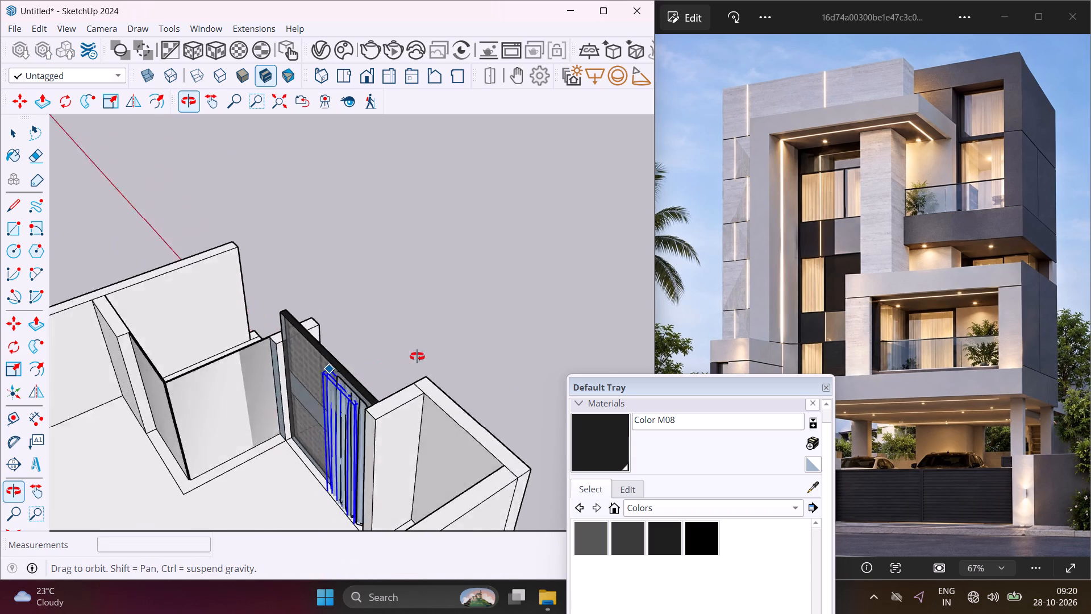
middle_click_drag(417, 356, 583, 312)
scroll(475, 334, "down", 4)
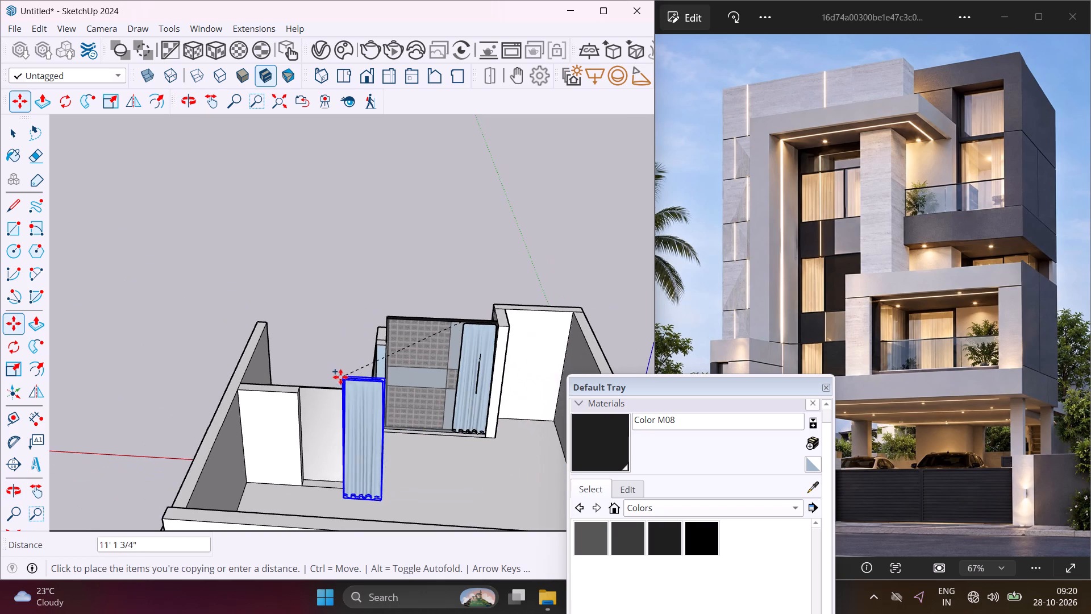
scroll(302, 382, "up", 7)
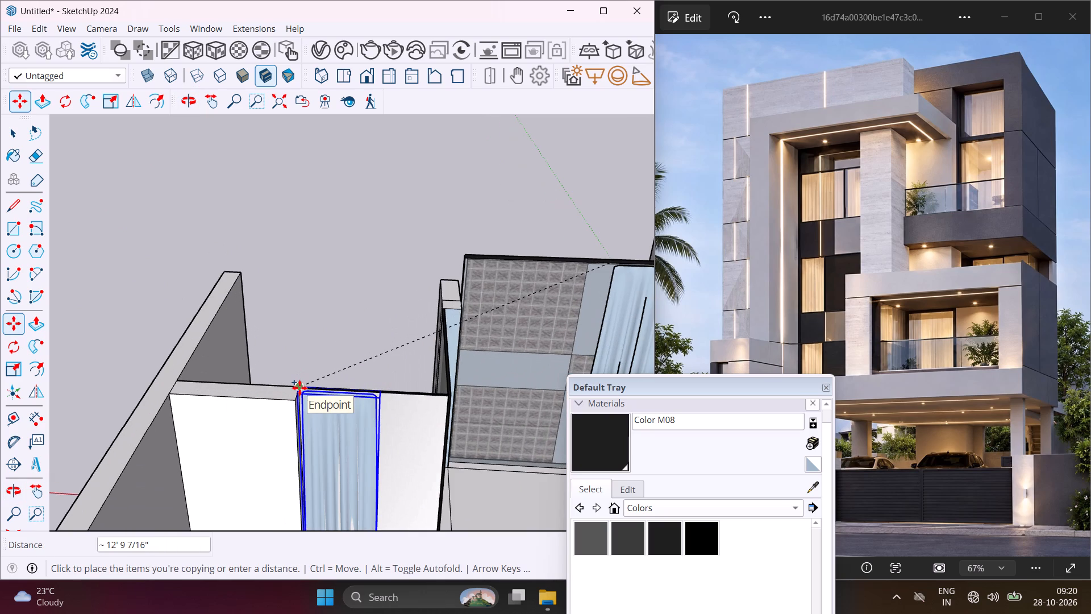
left_click(299, 388)
Scale the copied curtain along the red axis by 1.88 to span the plain panel's width.
scroll(273, 410, "down", 3)
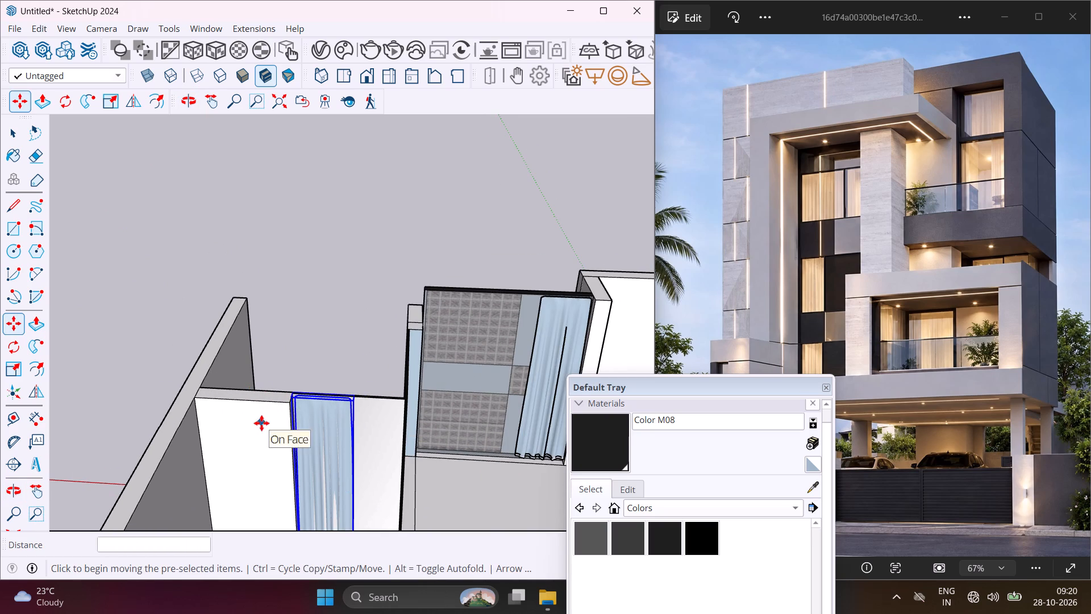
left_click(18, 371)
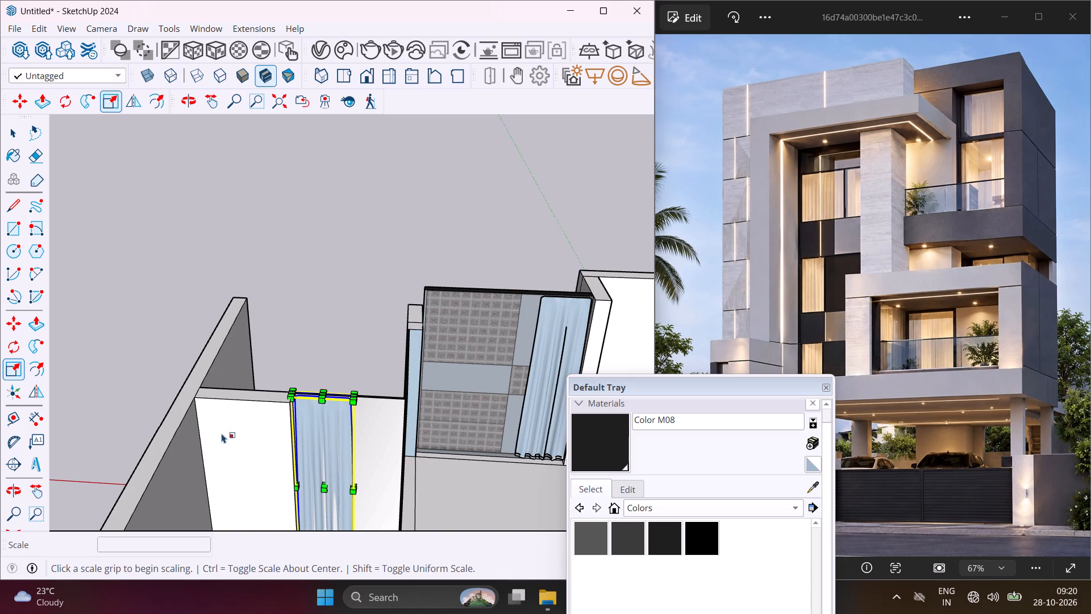
scroll(348, 493, "up", 7)
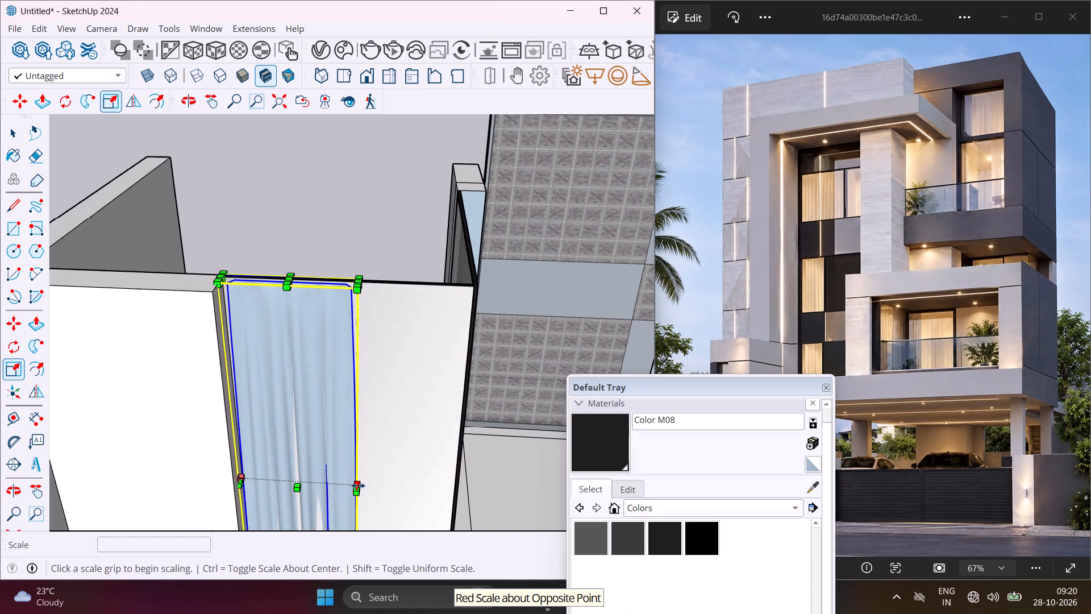
scroll(358, 486, "up", 1)
left_click(358, 486)
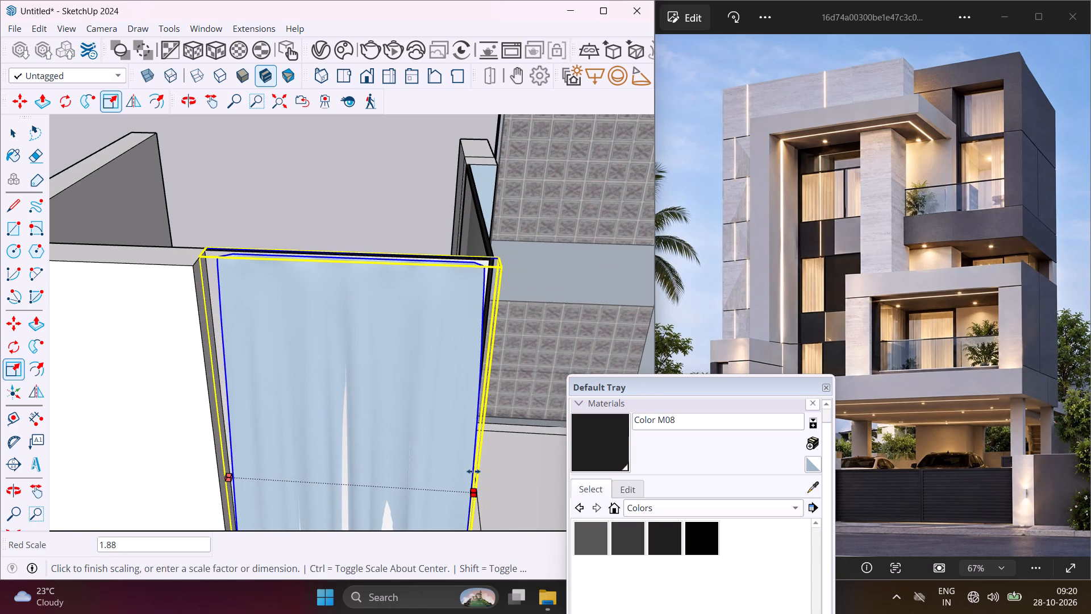
left_click(473, 471)
Copy the widened curtain about 5' 9 9/16" along the red axis onto the open floor beside it.
scroll(281, 399, "down", 10)
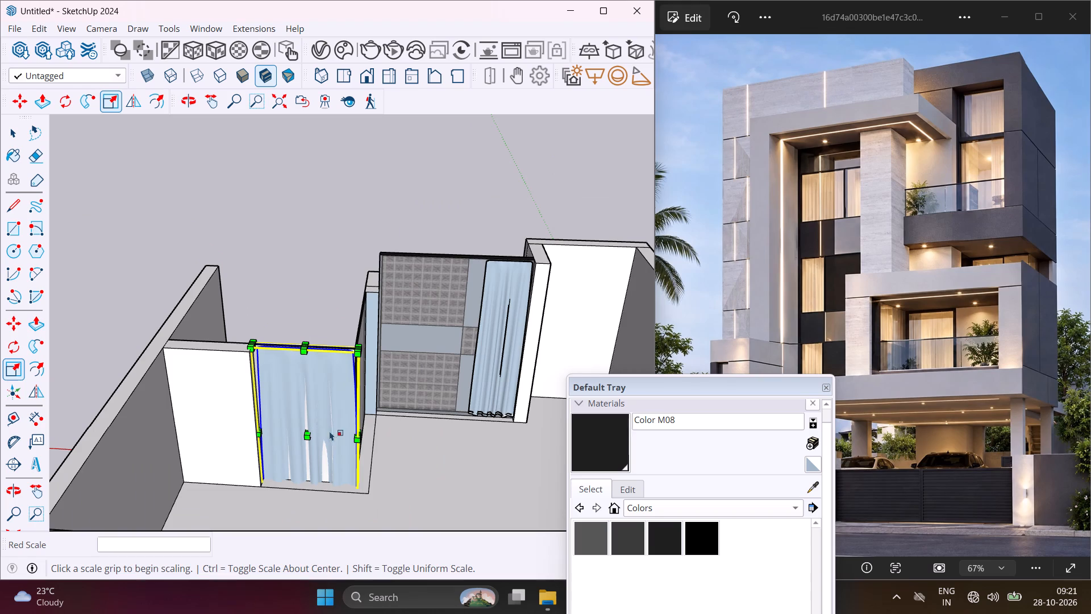
key("m")
left_click(335, 512)
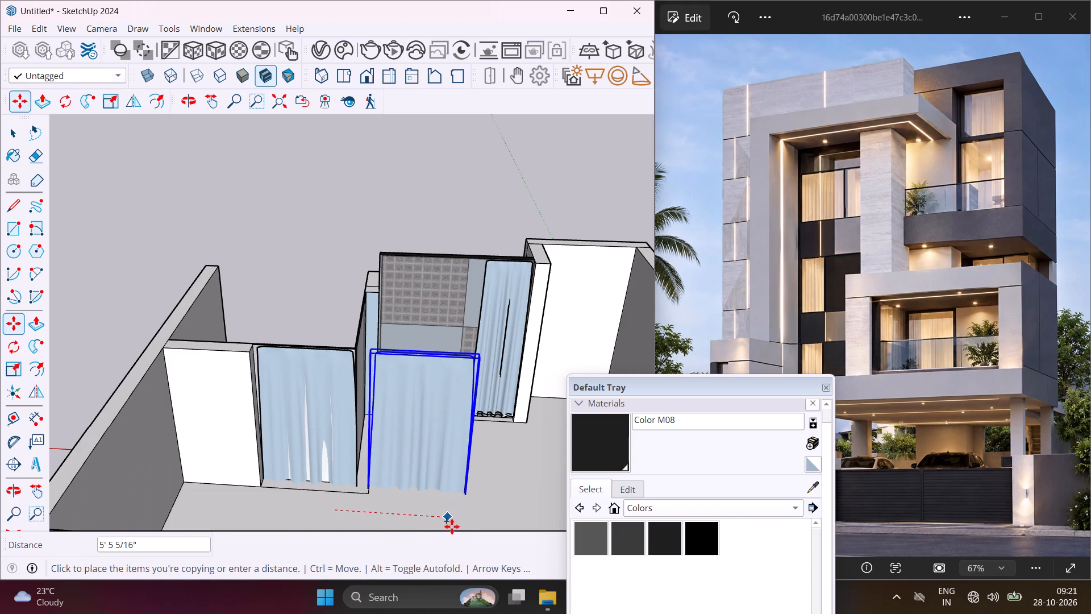
left_click(455, 526)
Rotate the new curtain copy 90 degrees horizontally so it runs parallel to the side panel.
scroll(0, 322, "down", 10)
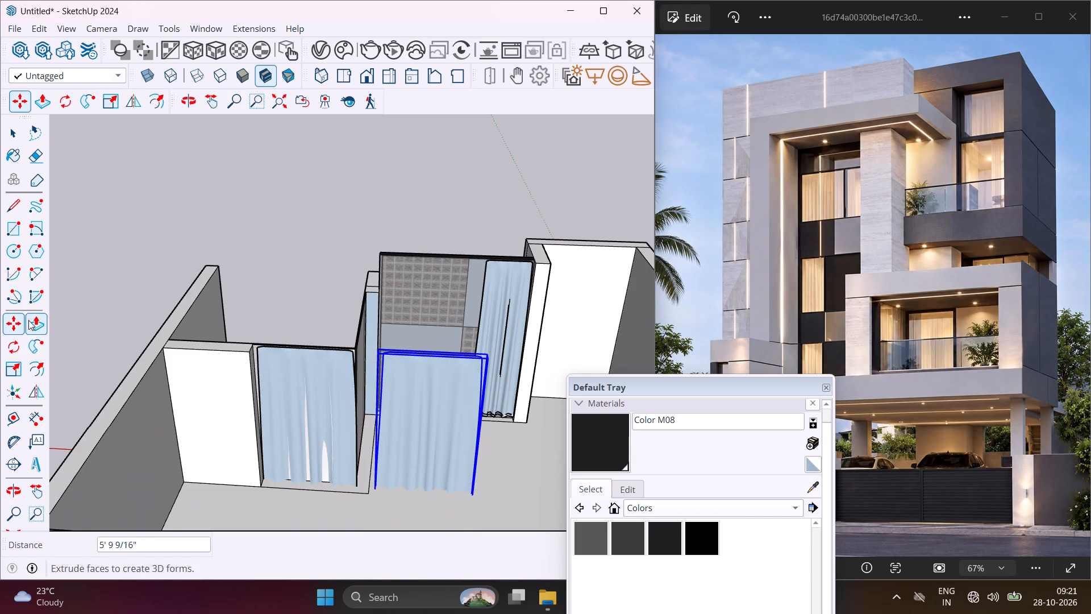
scroll(194, 386, "down", 5)
scroll(257, 408, "down", 2)
middle_click_drag(251, 429, 257, 455)
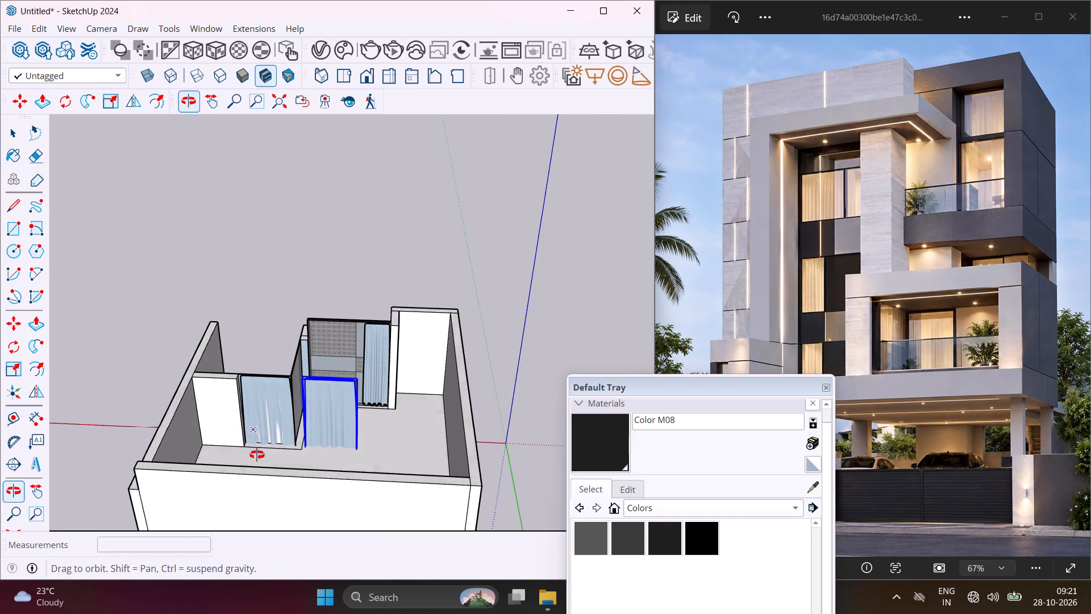
middle_click_drag(257, 455, 254, 475)
left_click(23, 355)
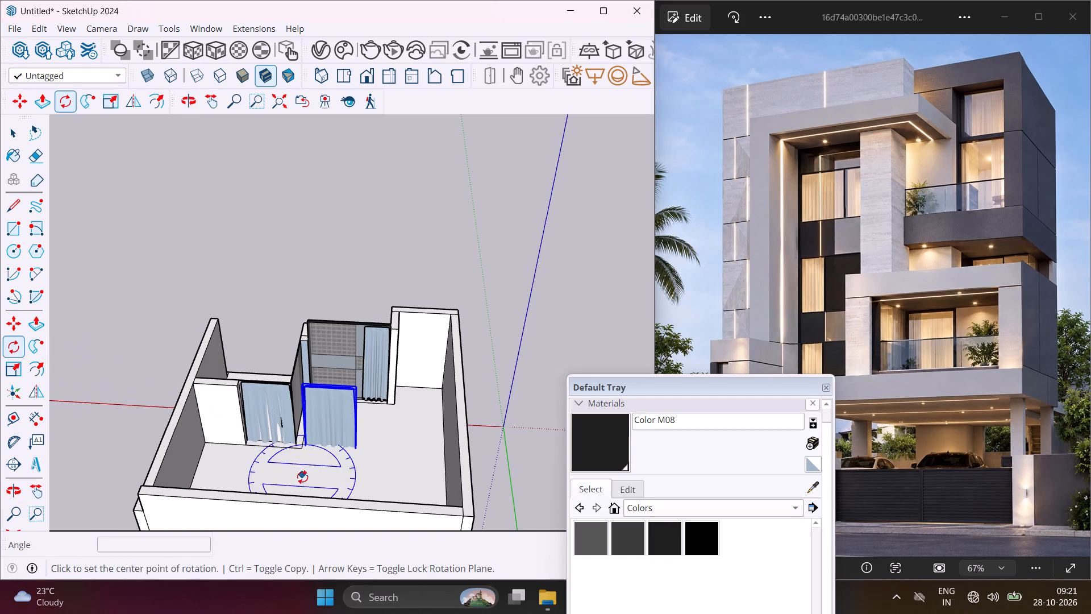
scroll(314, 491, "up", 9)
left_click(323, 483)
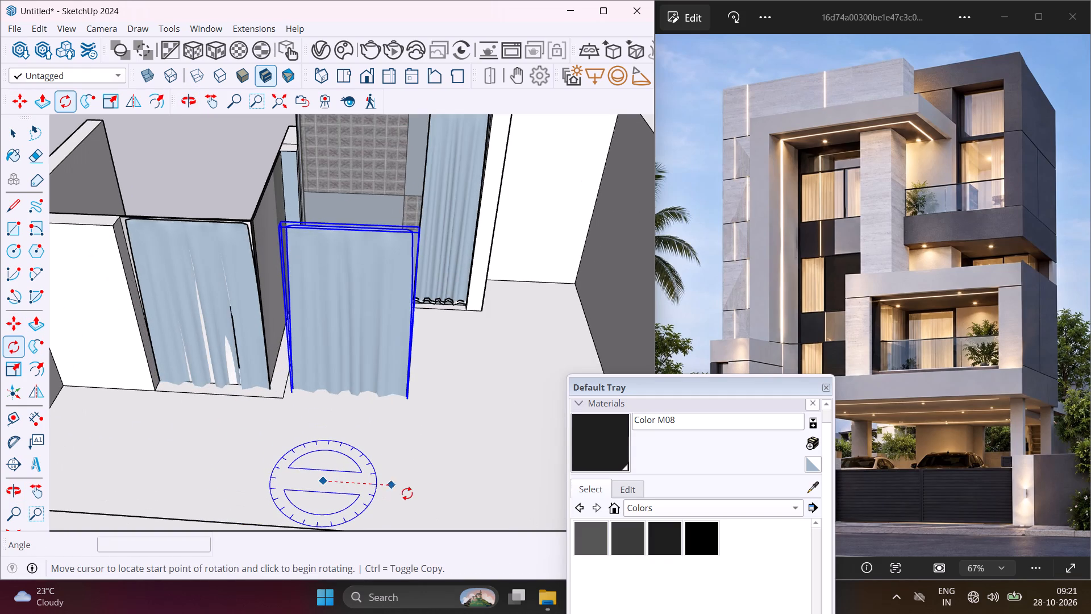
left_click(407, 493)
left_click(334, 412)
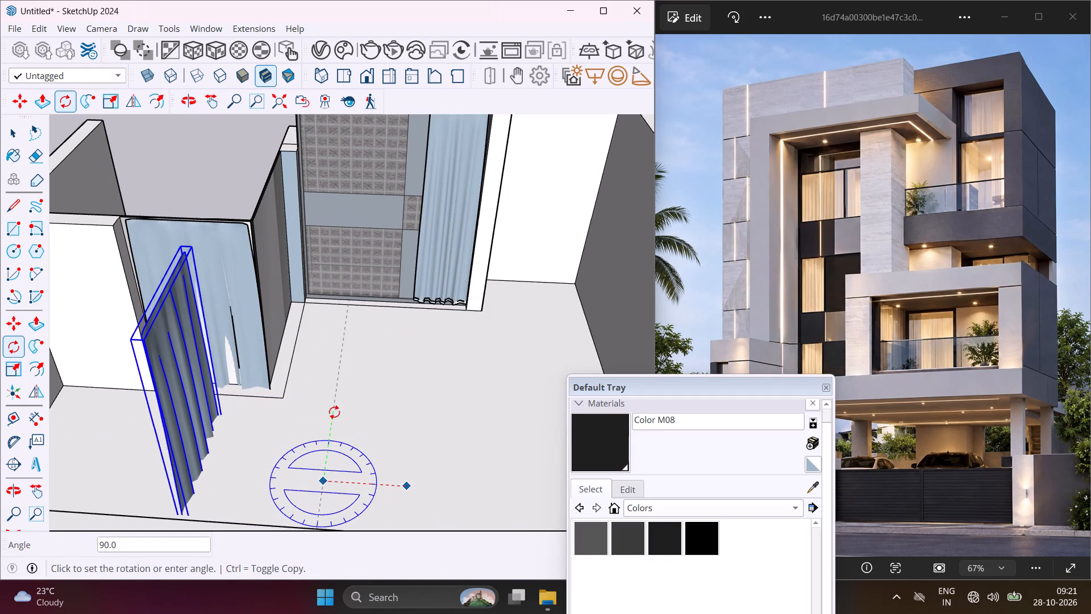
Move the rotated curtain by its top corner about 7' 1 1/16" onto the top corner of the side panel.
key("m")
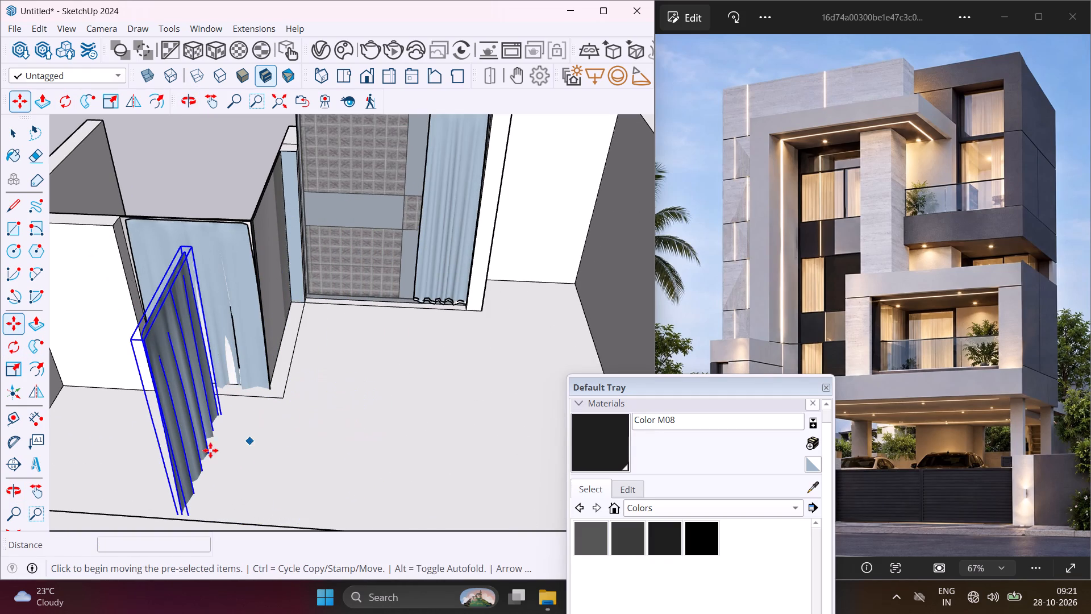
left_click(131, 338)
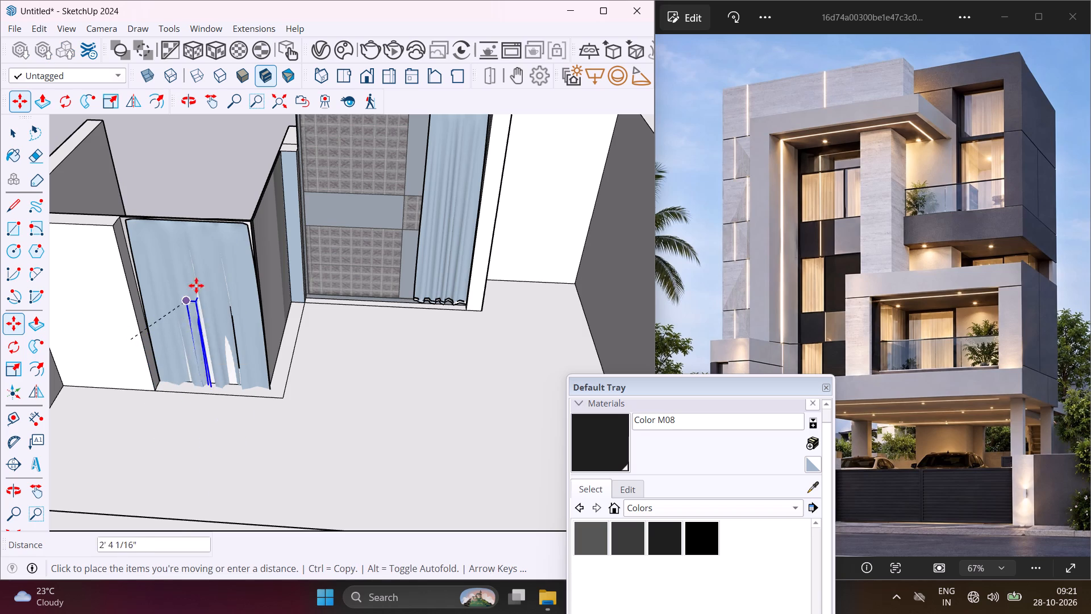
left_click(257, 218)
Scale the moved curtain along the red axis so it spans the full width of the side panel.
middle_click_drag(257, 218, 35, 266)
middle_click_drag(343, 219, 214, 213)
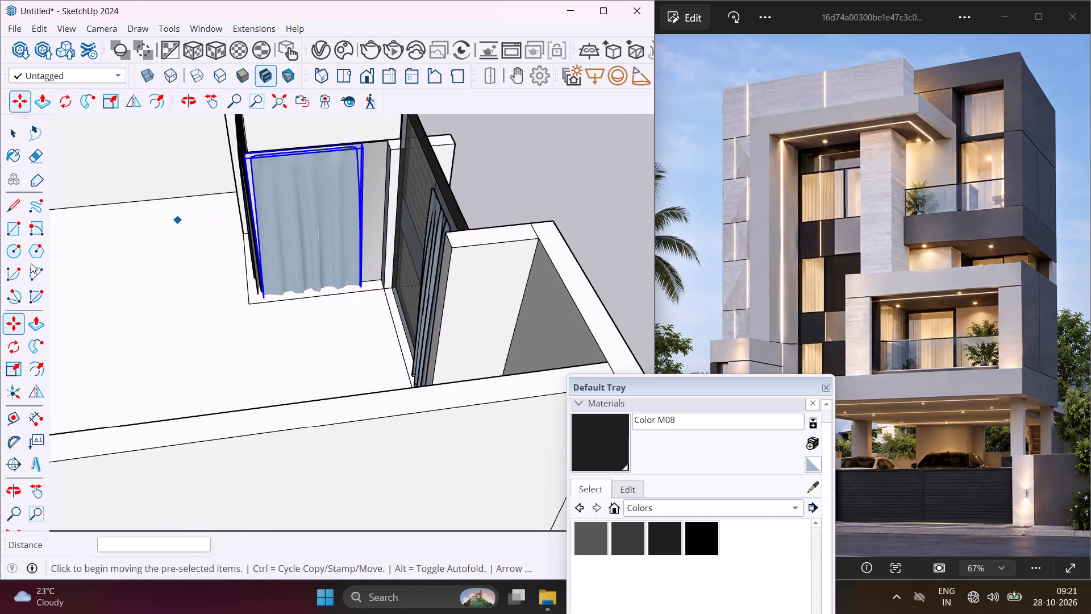
left_click(15, 364)
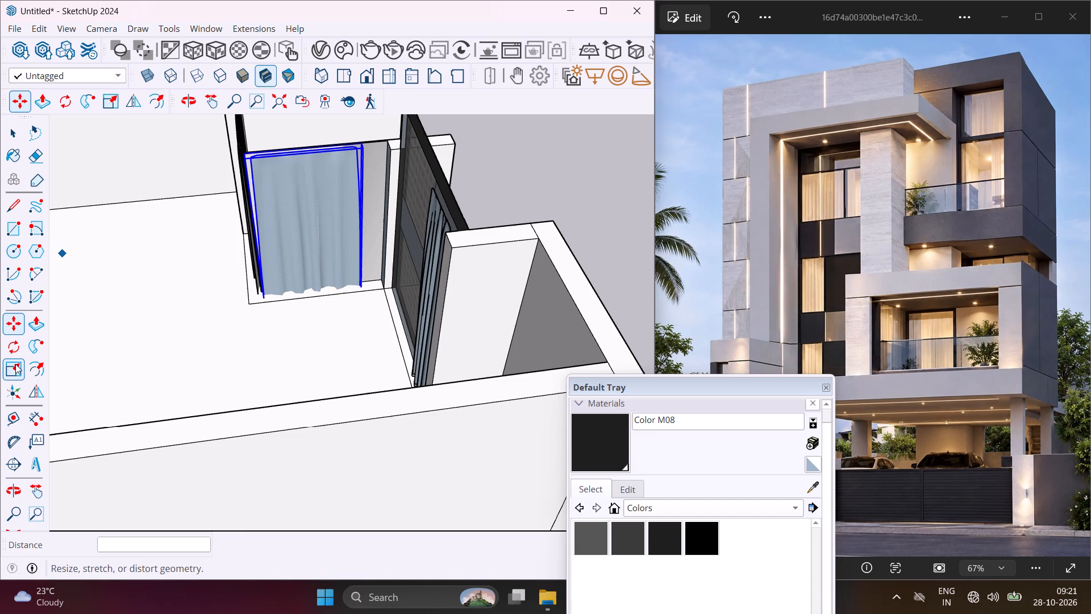
scroll(355, 224, "up", 9)
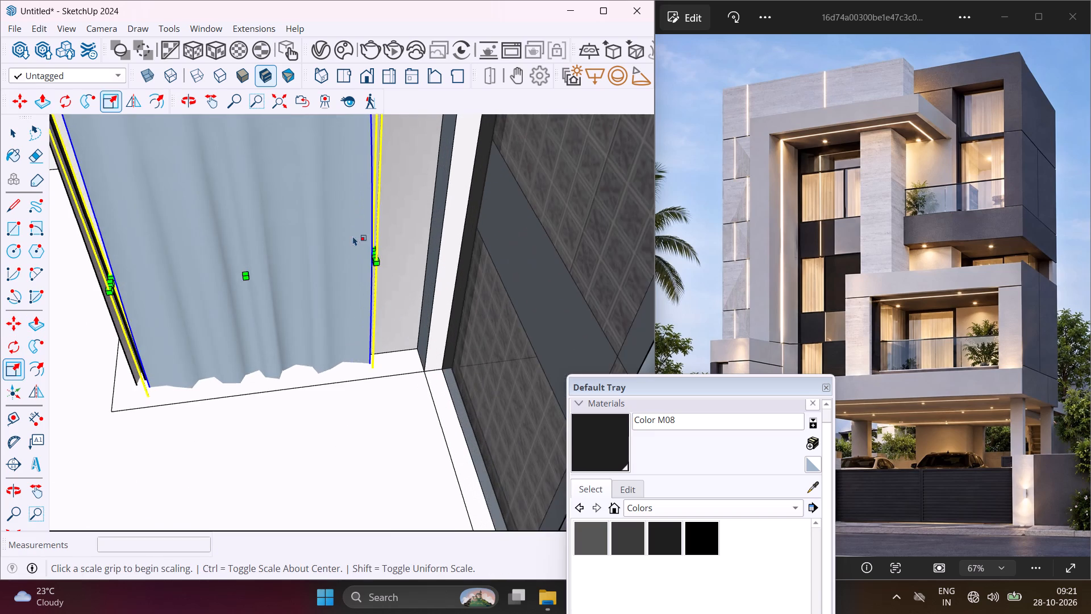
scroll(357, 238, "up", 4)
left_click(382, 262)
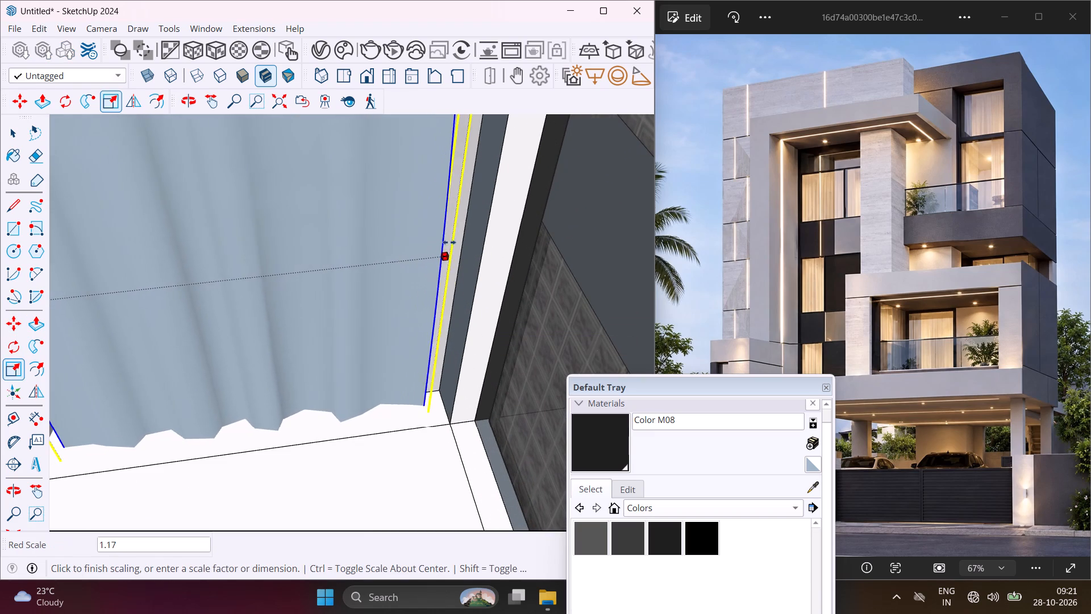
left_click(473, 240)
scroll(330, 271, "down", 13)
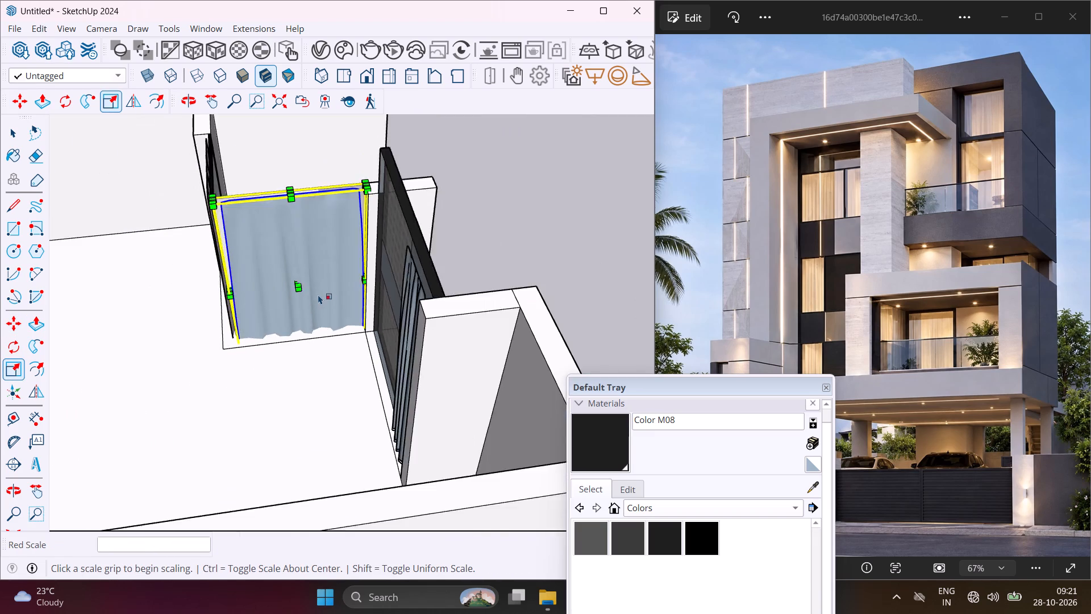
scroll(318, 294, "down", 5)
key("Escape")
key("space")
Draw a vertical 24' by 1' rotated rectangle standing on the outer top edge of the back wall opposite the window panels.
scroll(312, 300, "down", 5)
middle_click_drag(312, 310, 314, 285)
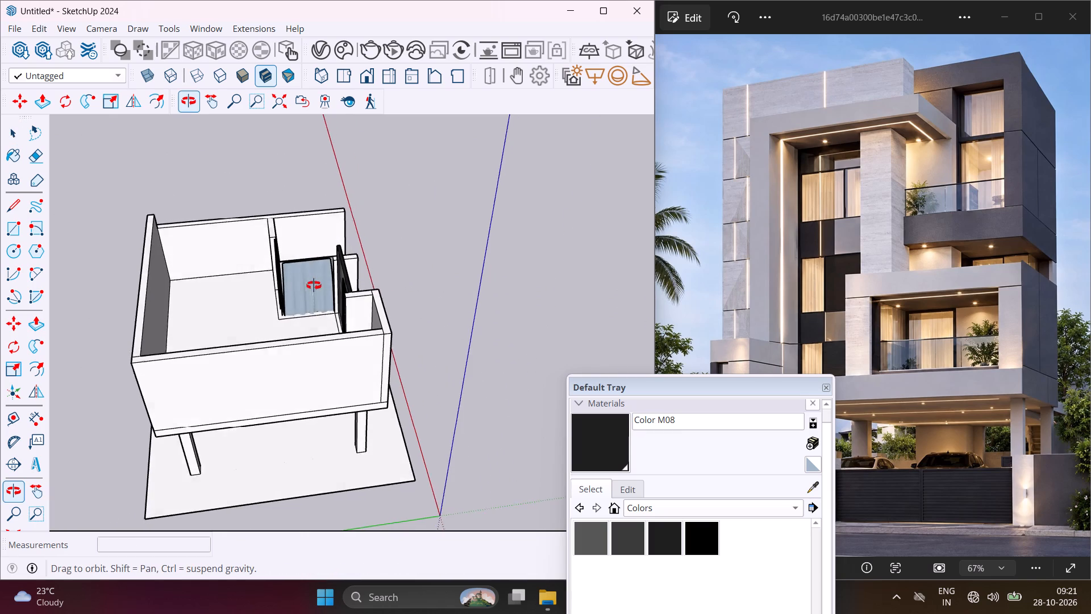
middle_click_drag(314, 285, 318, 268)
scroll(288, 279, "down", 2)
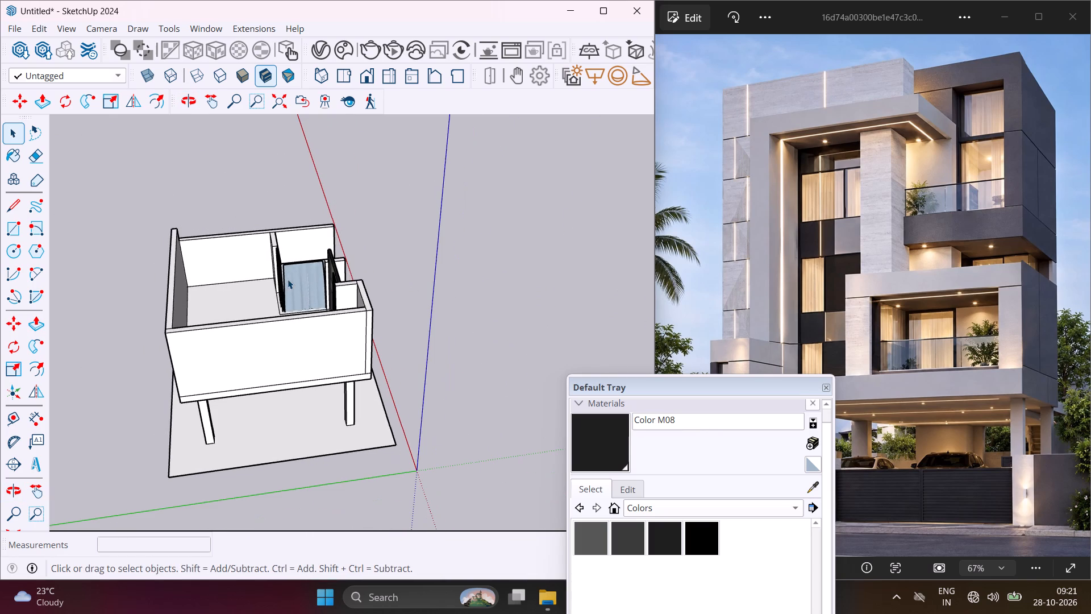
middle_click_drag(353, 290, 330, 288)
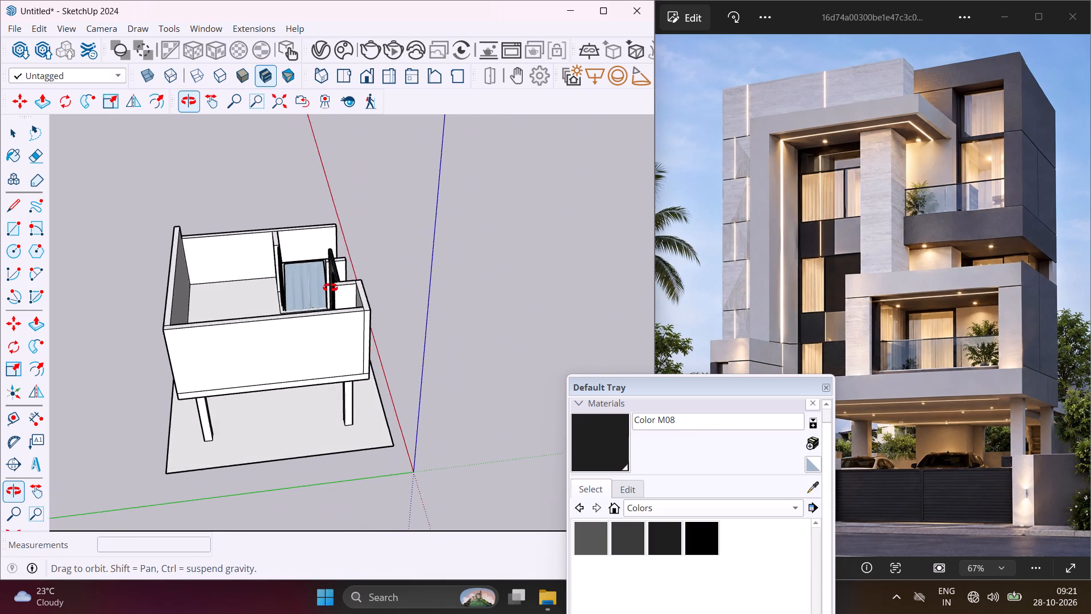
middle_click_drag(330, 288, 126, 277)
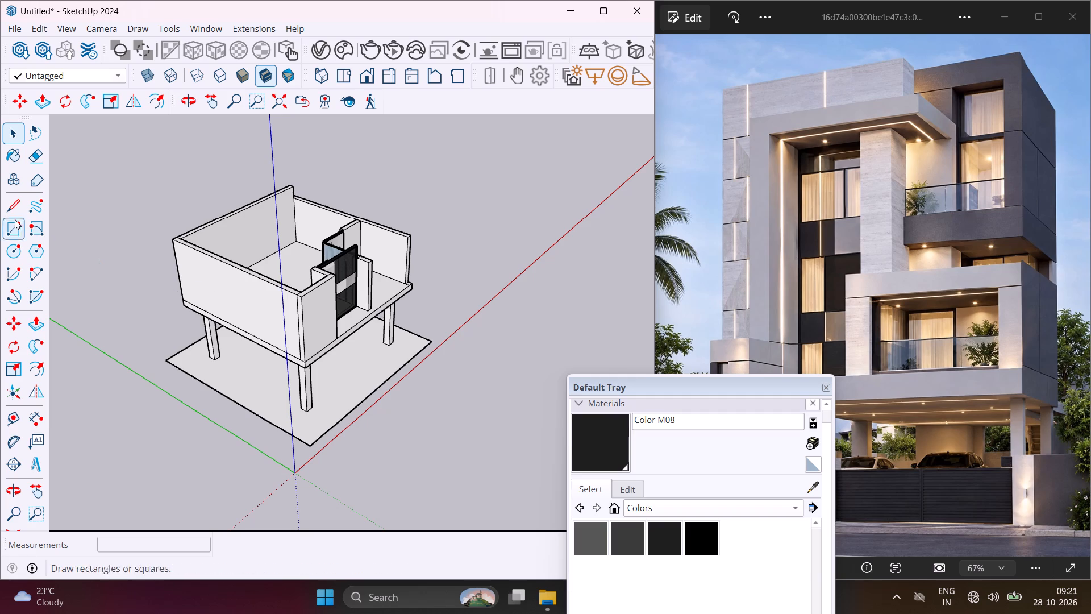
left_click(36, 225)
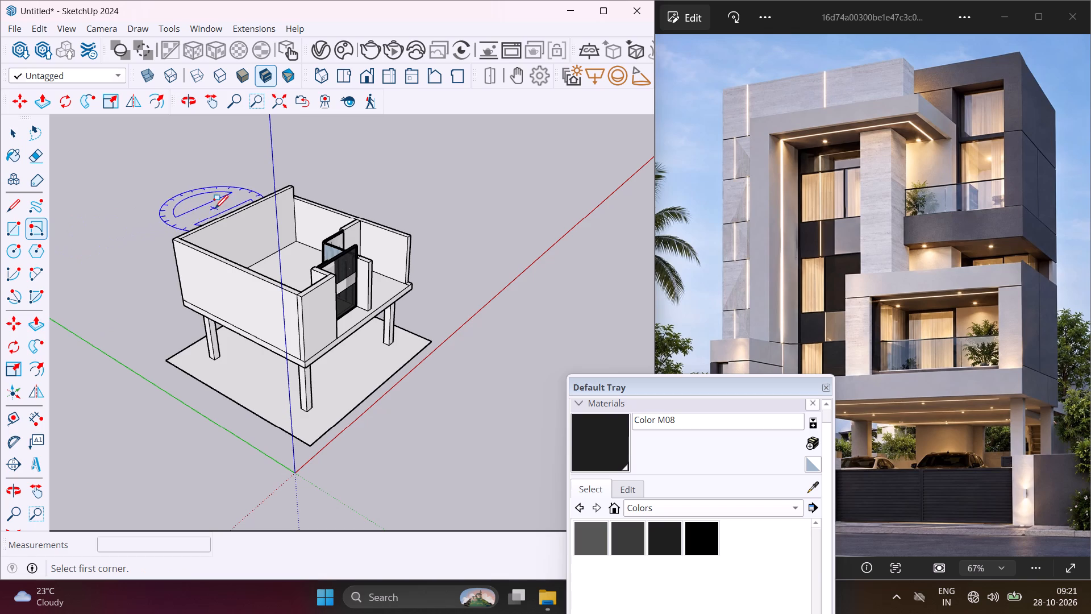
middle_click_drag(262, 194, 484, 222)
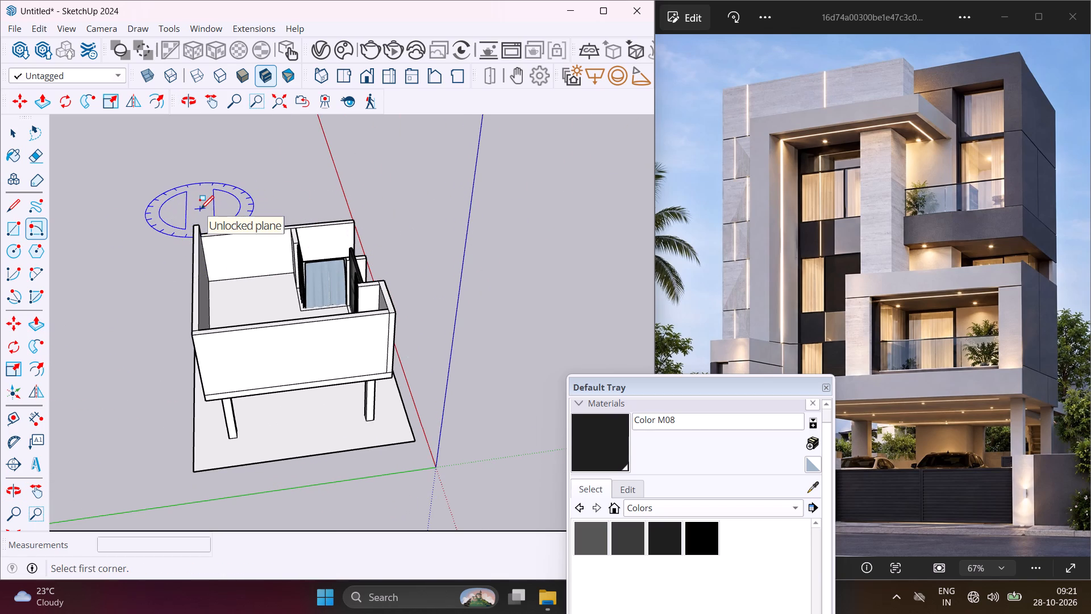
scroll(200, 209, "up", 2)
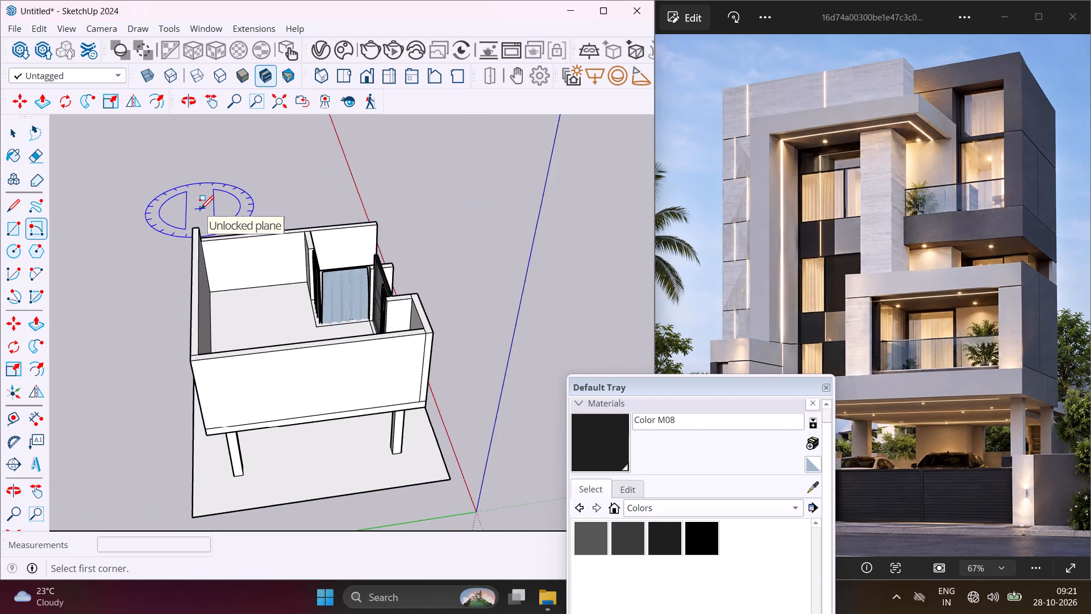
scroll(200, 209, "up", 7)
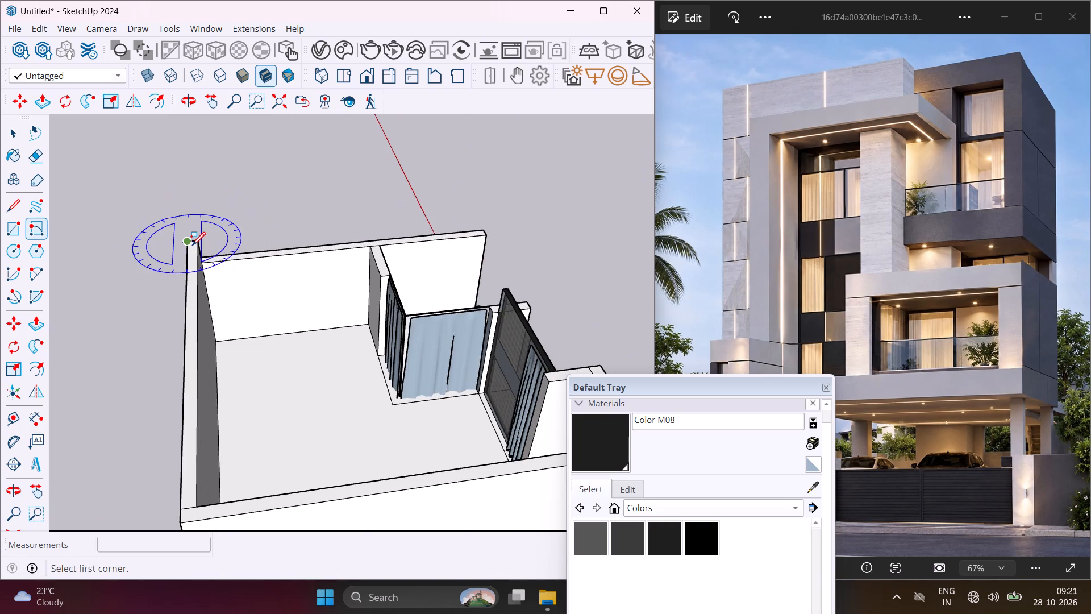
scroll(191, 245, "up", 3)
left_click(186, 237)
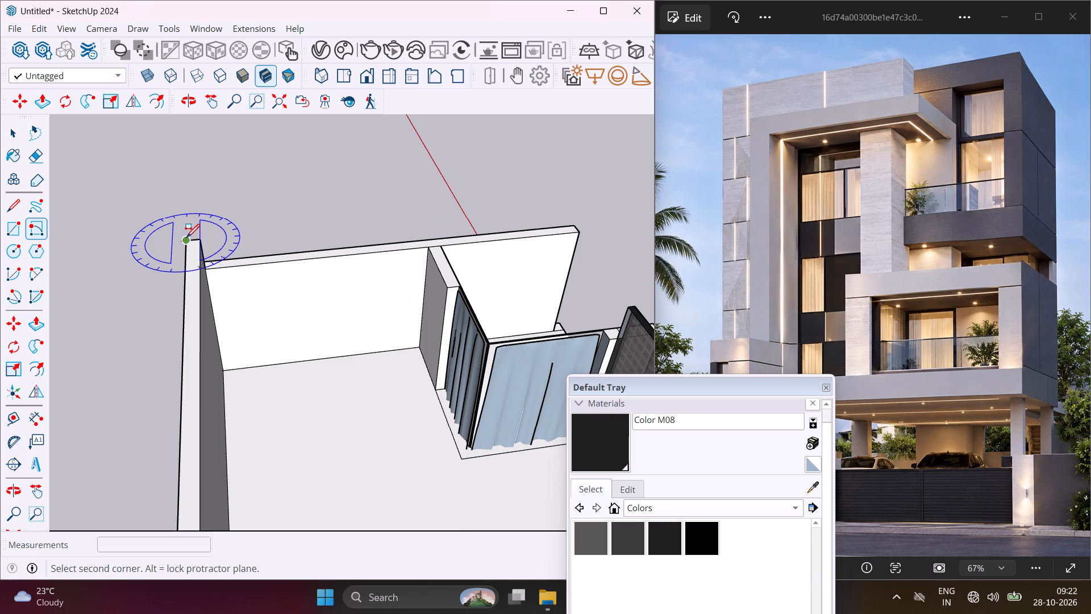
scroll(186, 237, "down", 8)
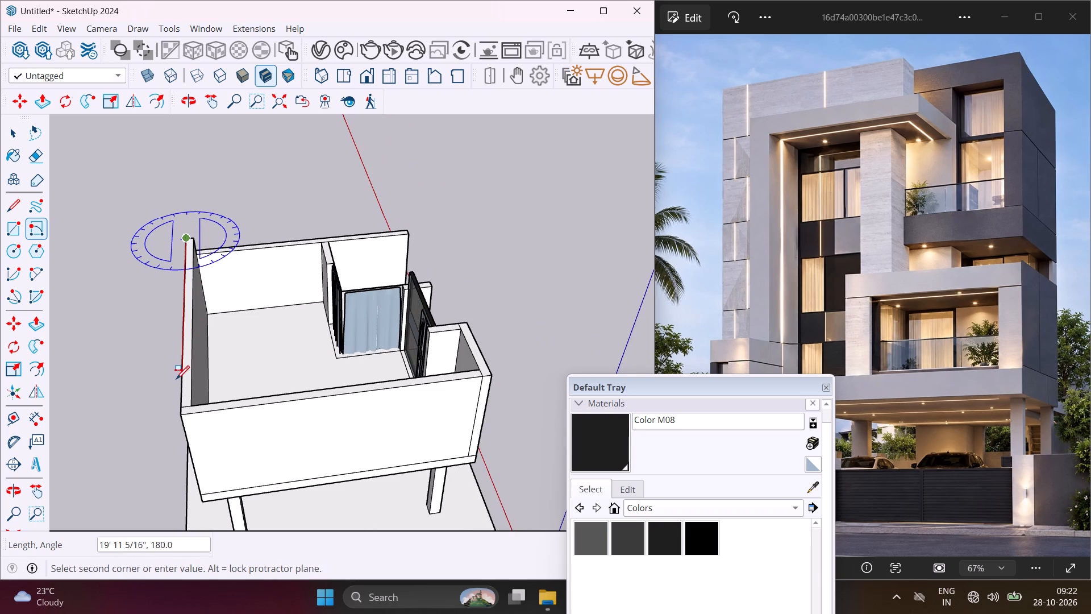
left_click(180, 412)
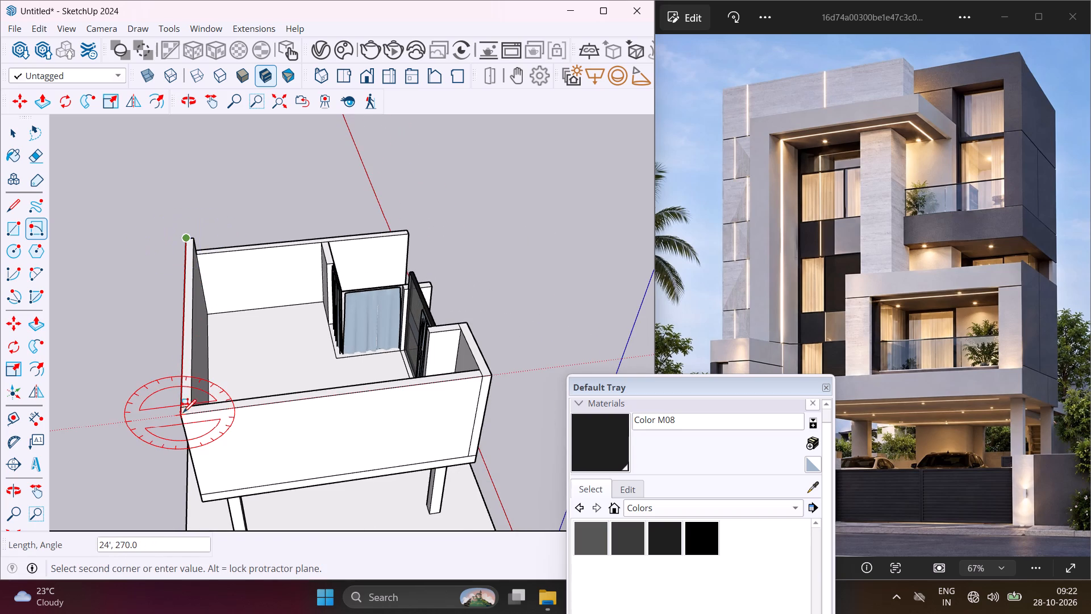
middle_click_drag(189, 412, 202, 300)
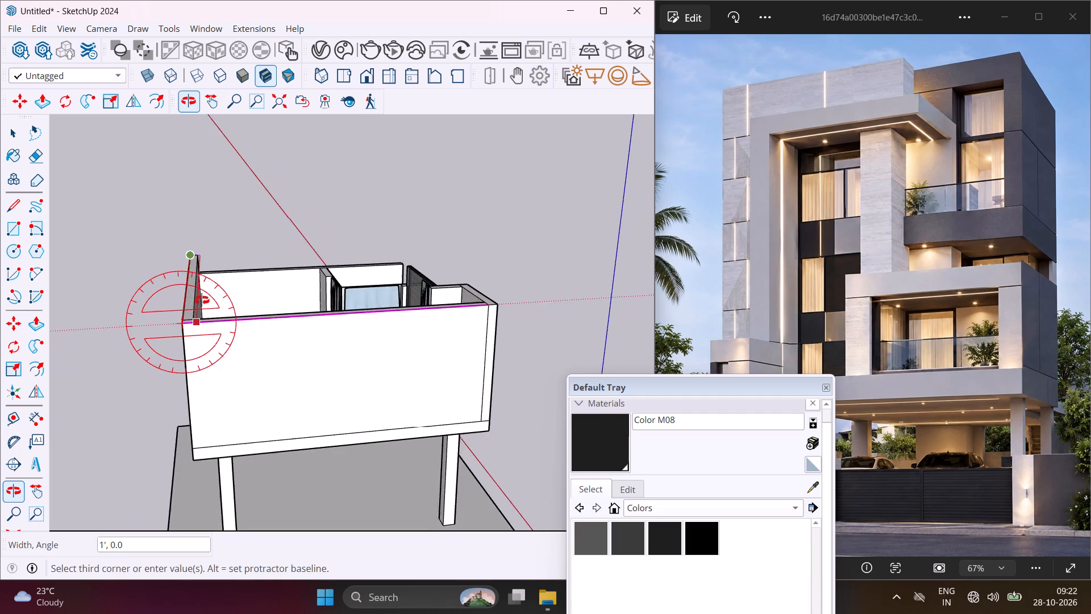
middle_click_drag(202, 300, 202, 298)
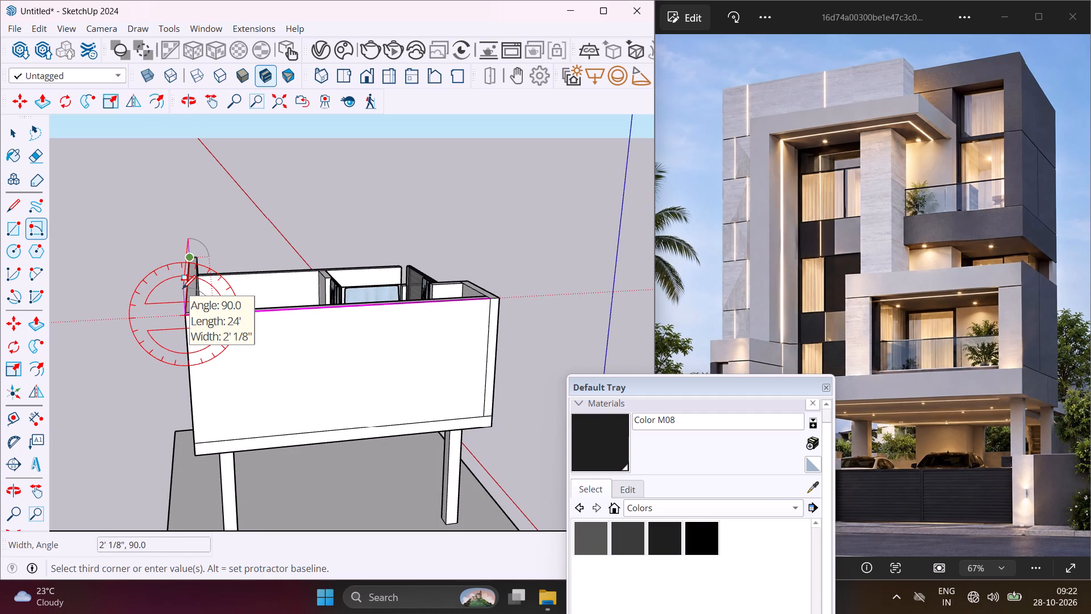
scroll(182, 288, "up", 5)
middle_click_drag(182, 288, 173, 248)
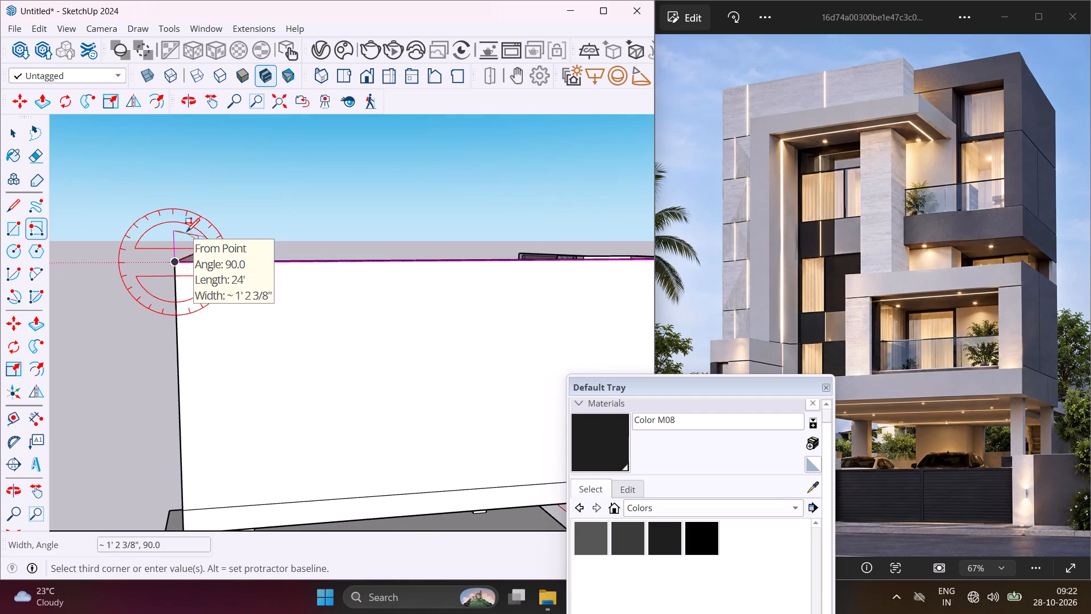
type("1'")
key("Return")
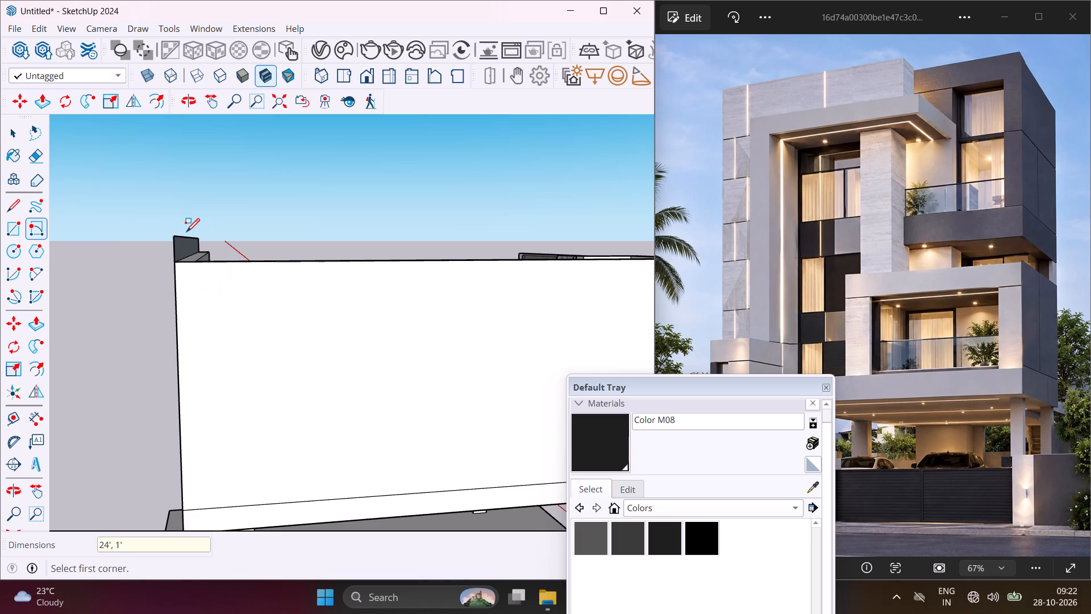
key("Escape")
key("space")
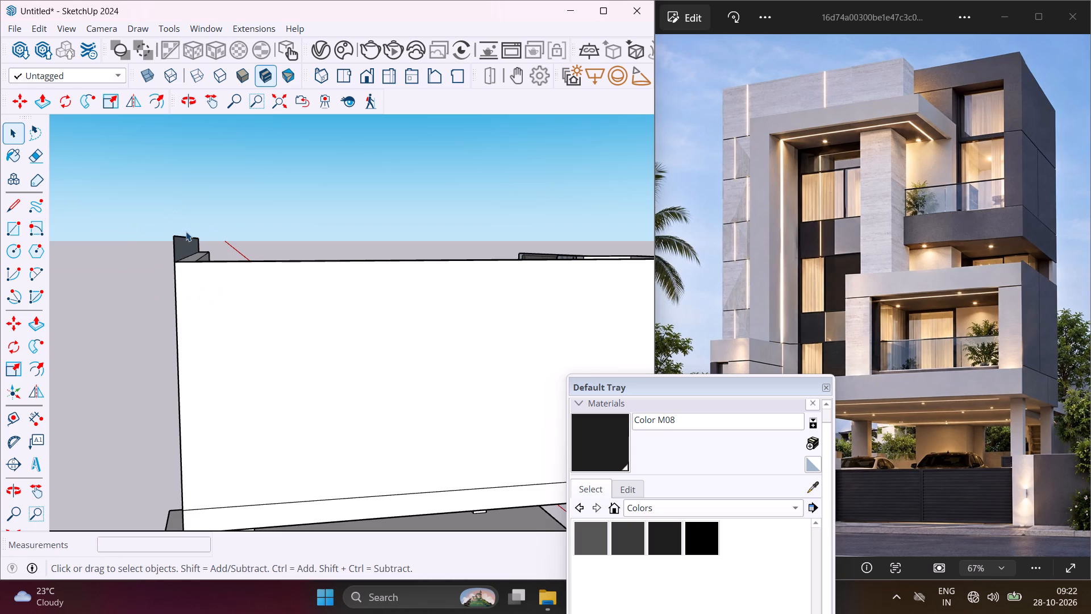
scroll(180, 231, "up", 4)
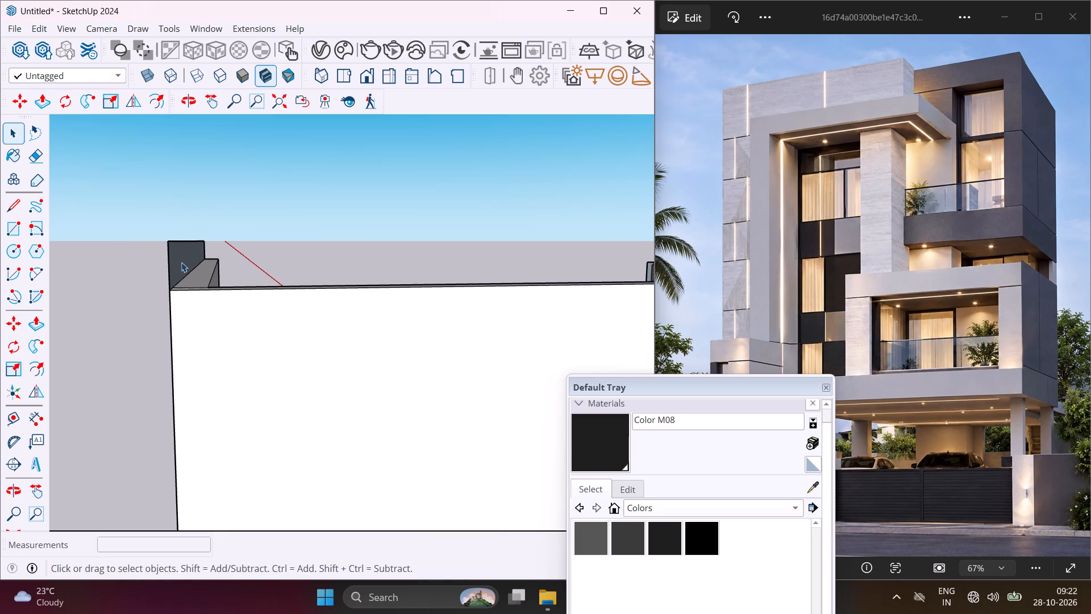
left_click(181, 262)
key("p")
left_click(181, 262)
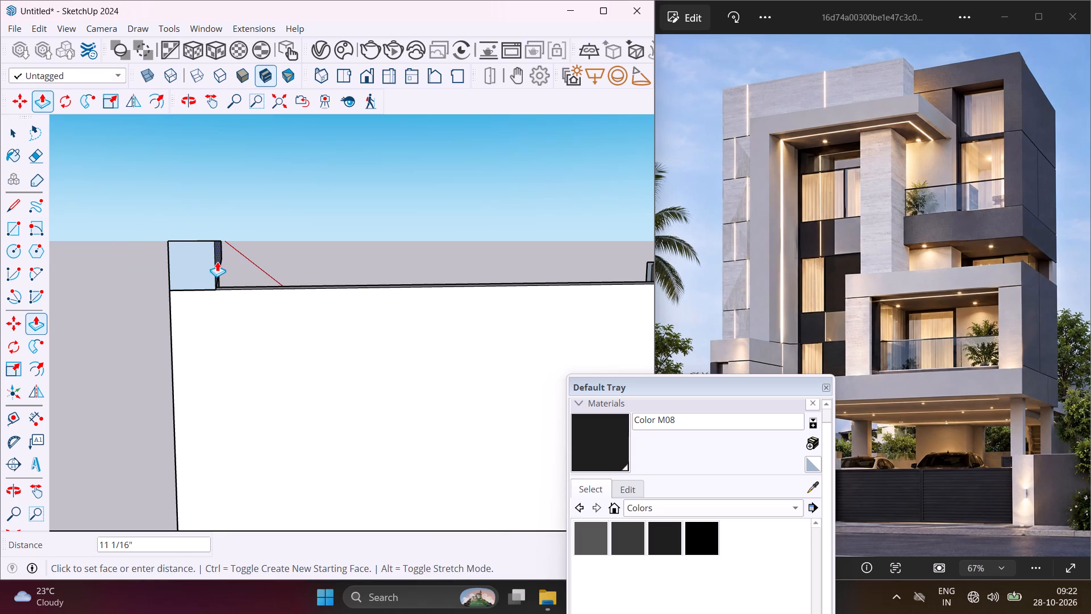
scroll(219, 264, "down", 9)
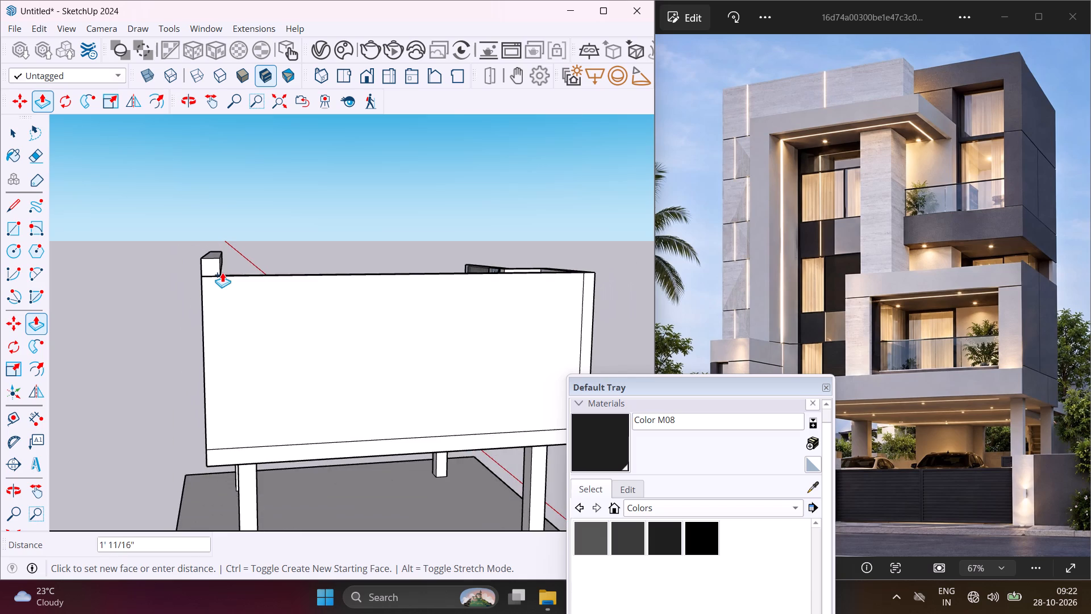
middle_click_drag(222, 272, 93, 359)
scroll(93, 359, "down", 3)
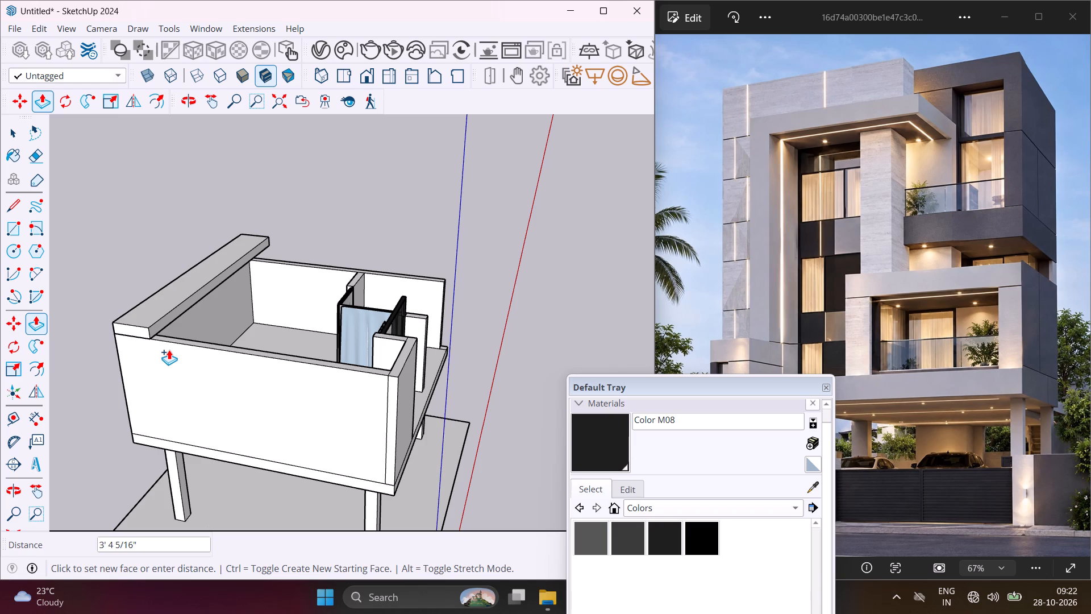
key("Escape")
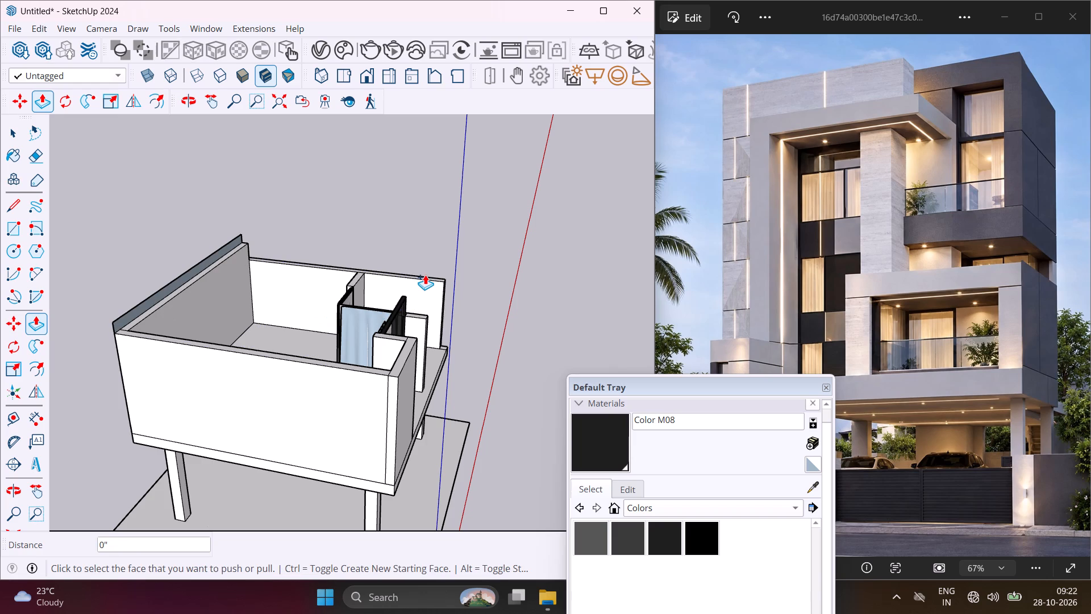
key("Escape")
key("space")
Draw a vertical 23' 3" by 1' rotated rectangle on the outer top edge of the side wall running forward from the back wall.
middle_click_drag(447, 268, 36, 291)
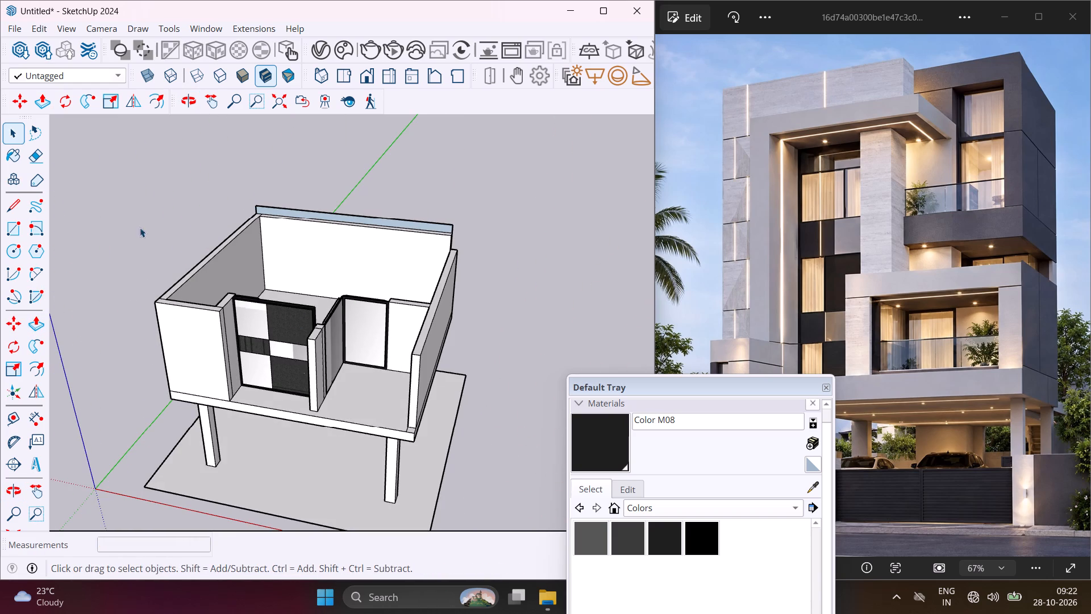
left_click(33, 227)
scroll(457, 255, "up", 4)
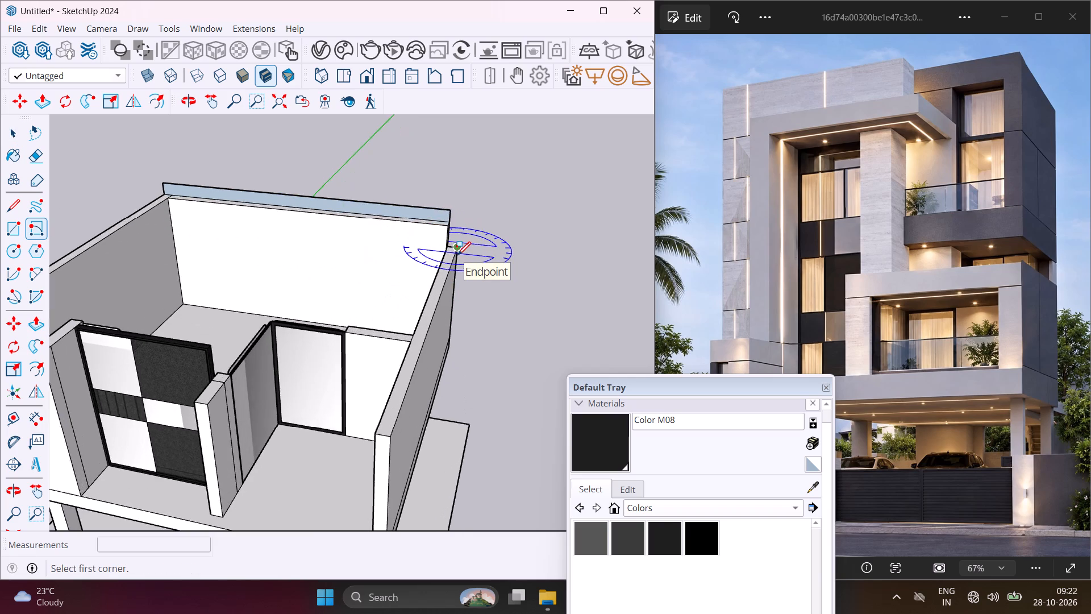
scroll(457, 255, "up", 4)
left_click(457, 244)
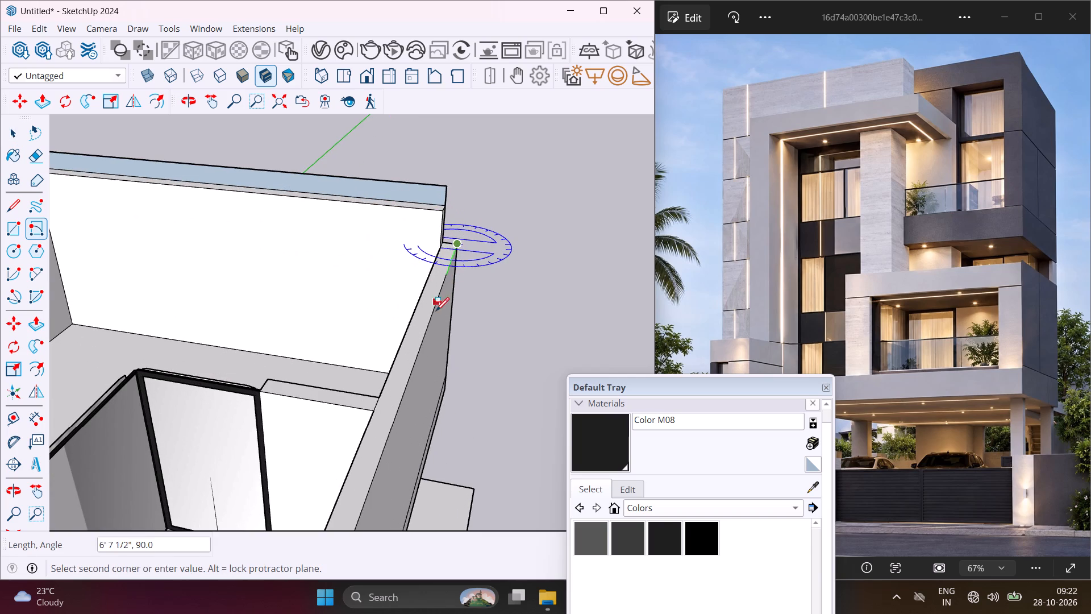
scroll(430, 314, "down", 7)
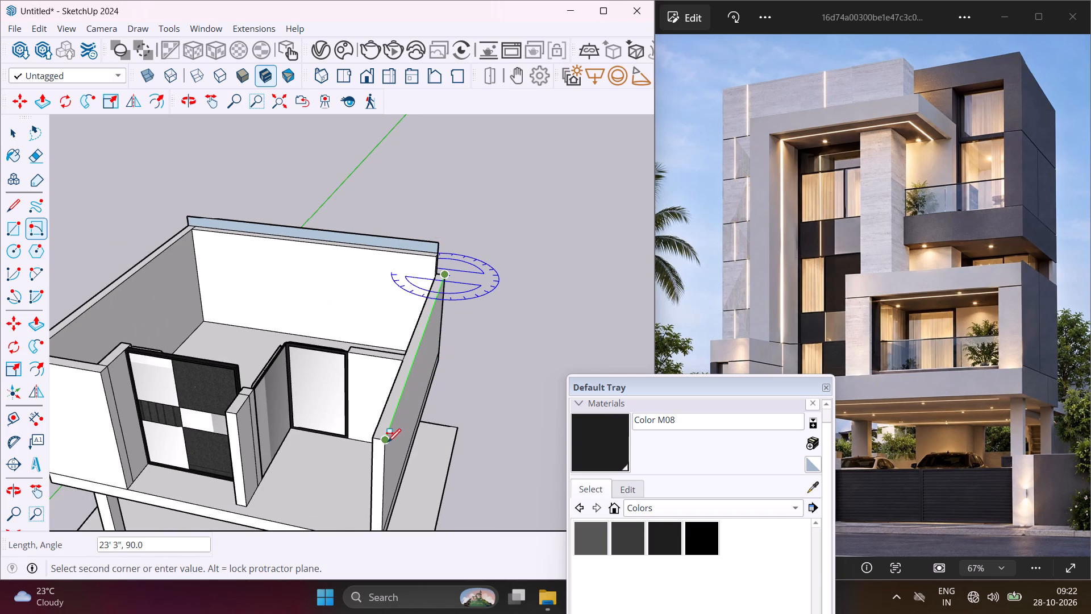
left_click(387, 442)
middle_click_drag(387, 438, 428, 356)
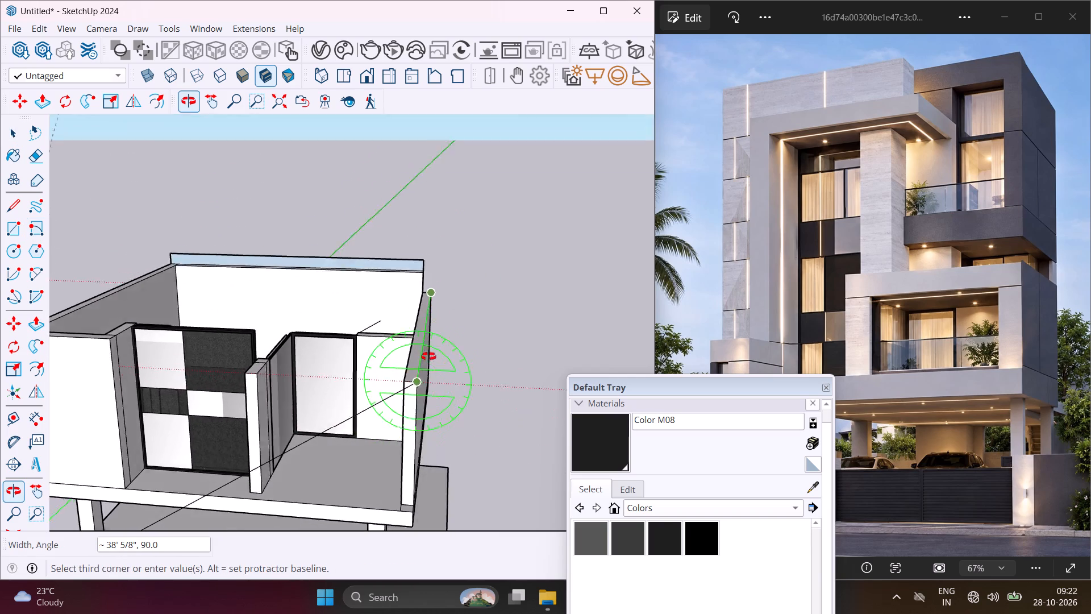
middle_click_drag(428, 356, 470, 292)
scroll(445, 286, "up", 3)
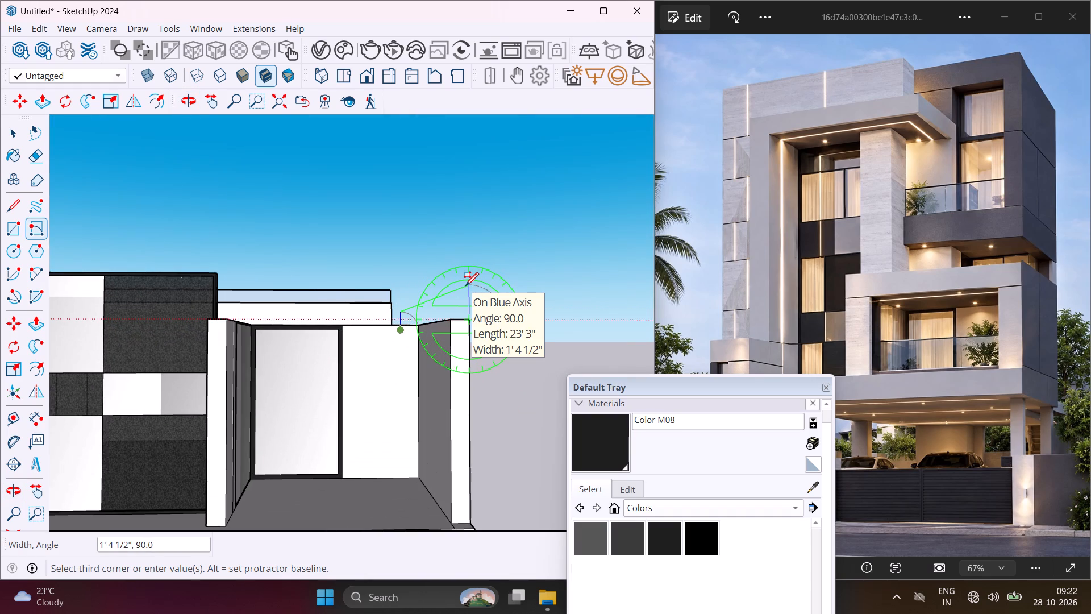
type("1'")
key("Return")
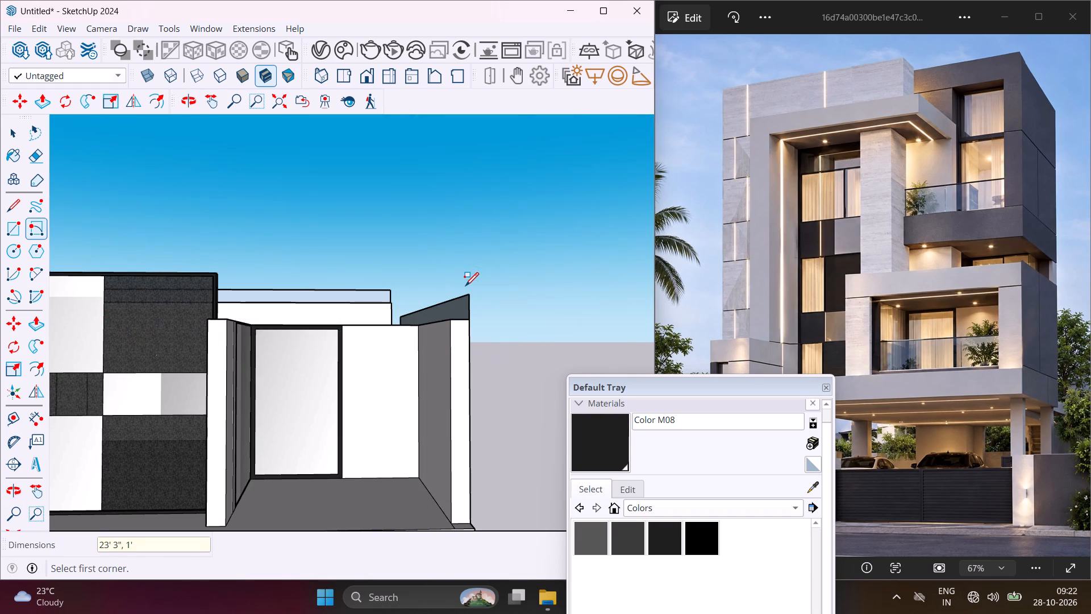
Push/Pull the 1' strip above the side wall 10' 3" across to the corner of the opposite balcony wall, forming the roof slab.
key("Escape")
key("space")
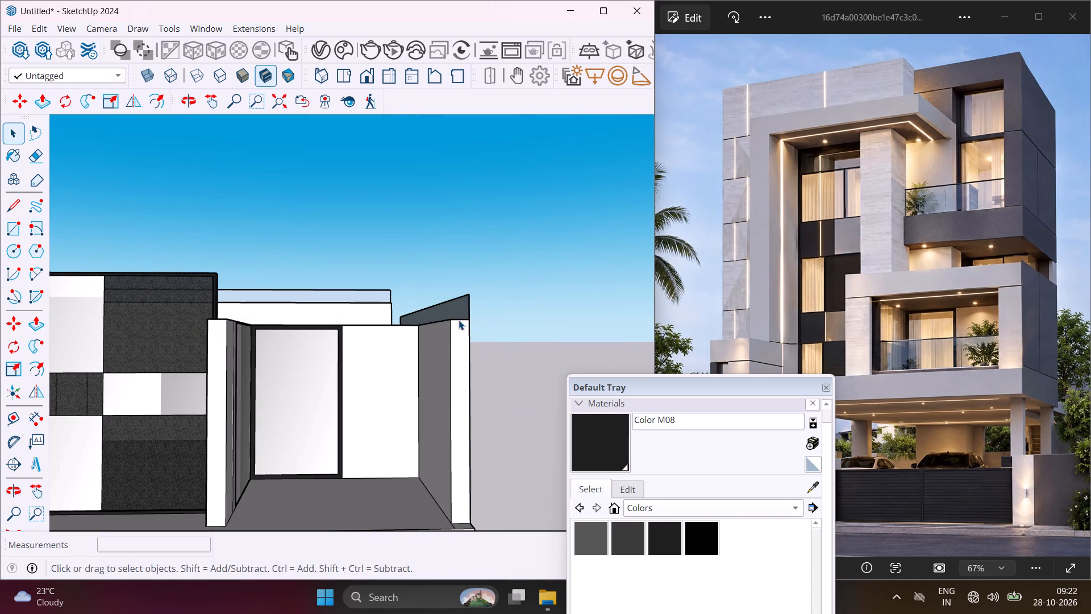
scroll(457, 308, "up", 2)
left_click(457, 308)
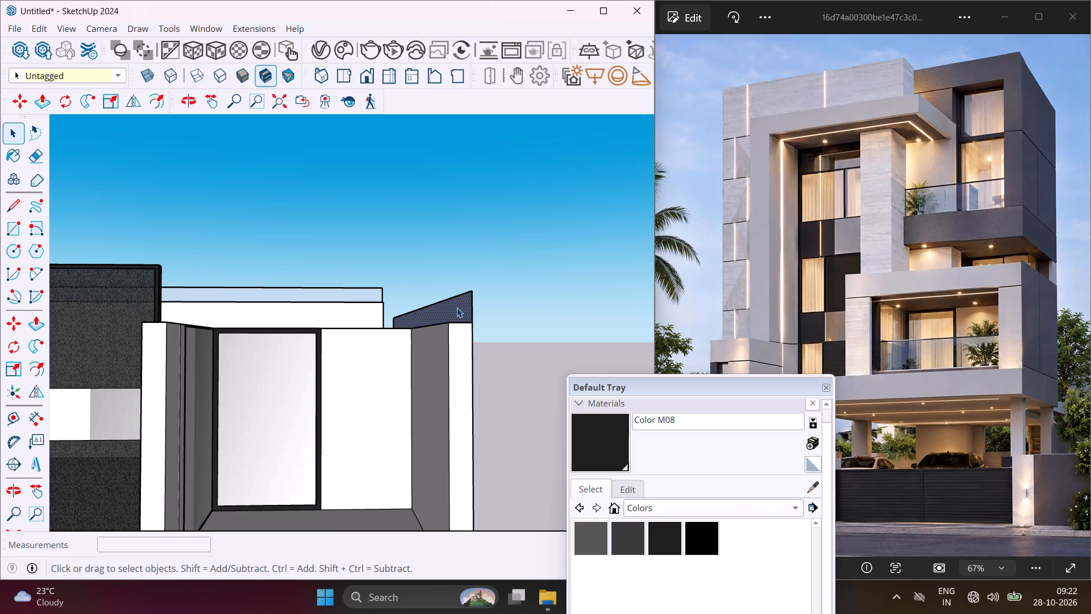
key("p")
left_click(457, 308)
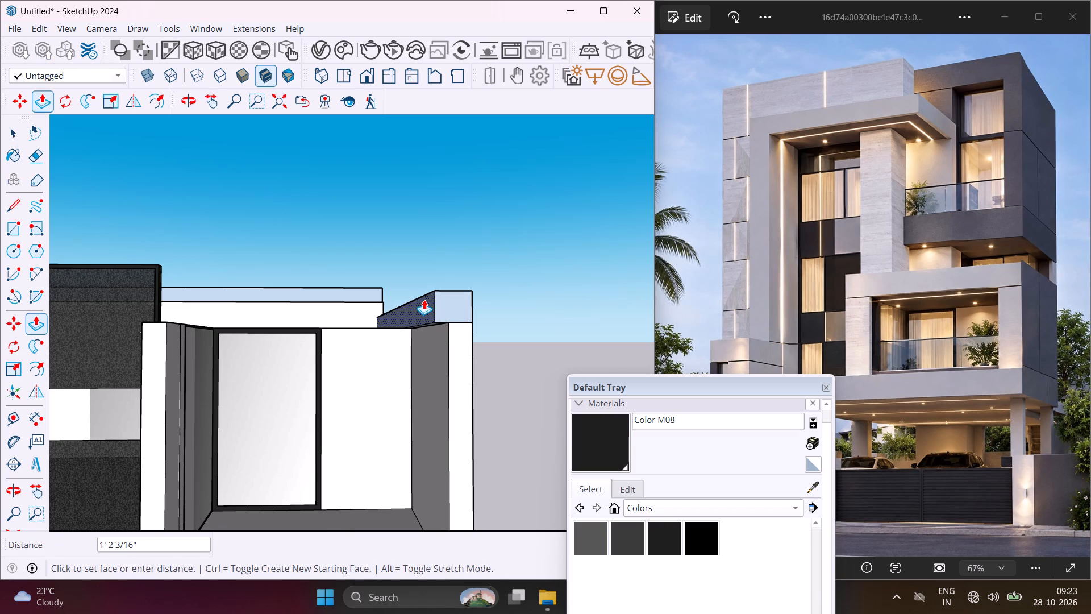
scroll(424, 301, "down", 5)
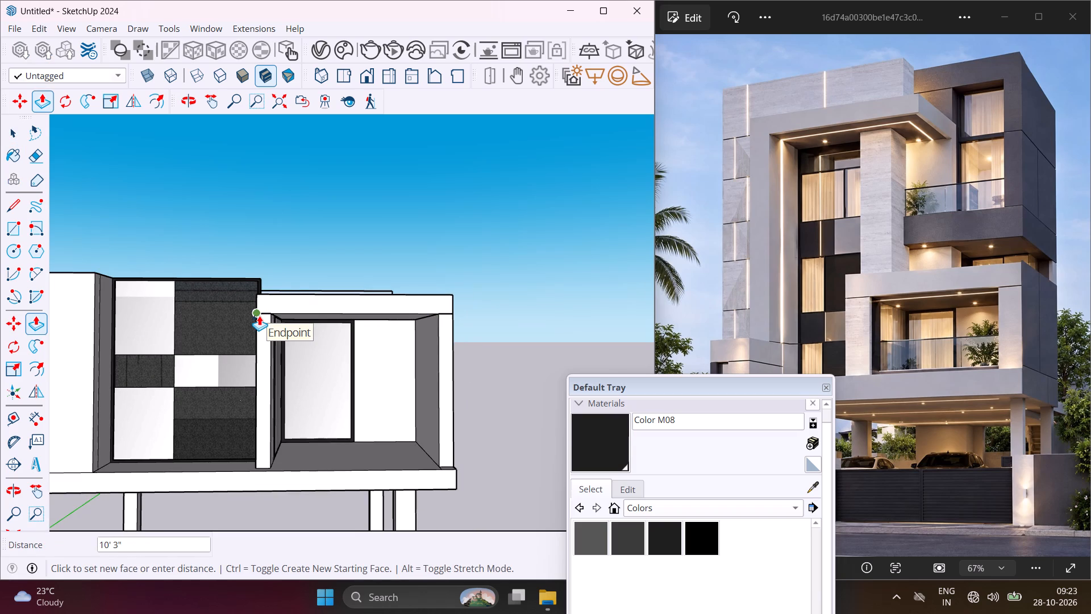
left_click(259, 316)
key("Escape")
key("space")
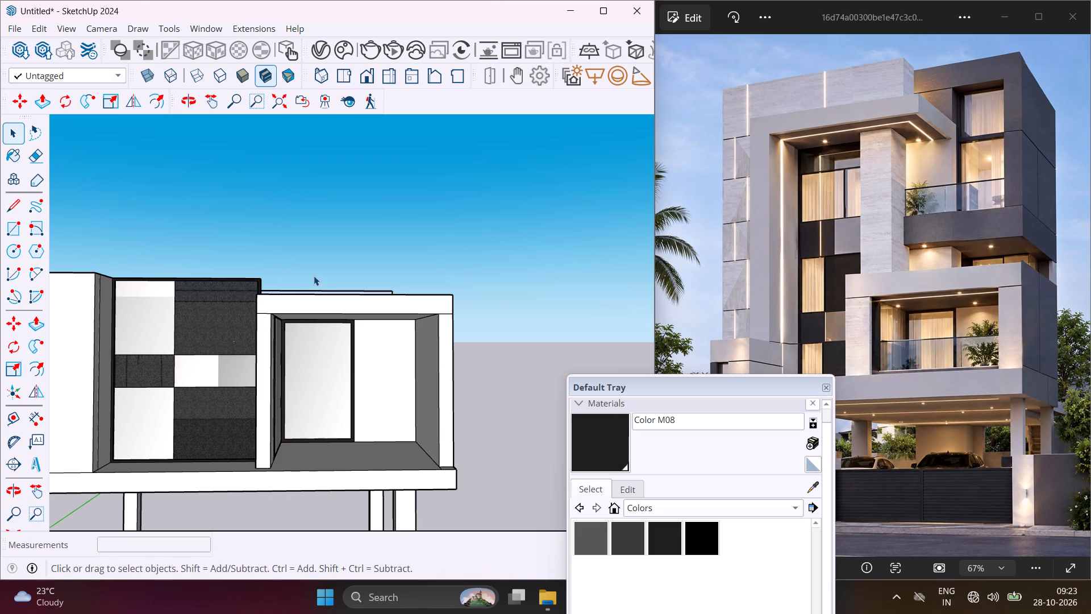
Push/Pull the inner face of the balcony's outer side wall 3" toward the balcony interior.
middle_click_drag(317, 289, 317, 306)
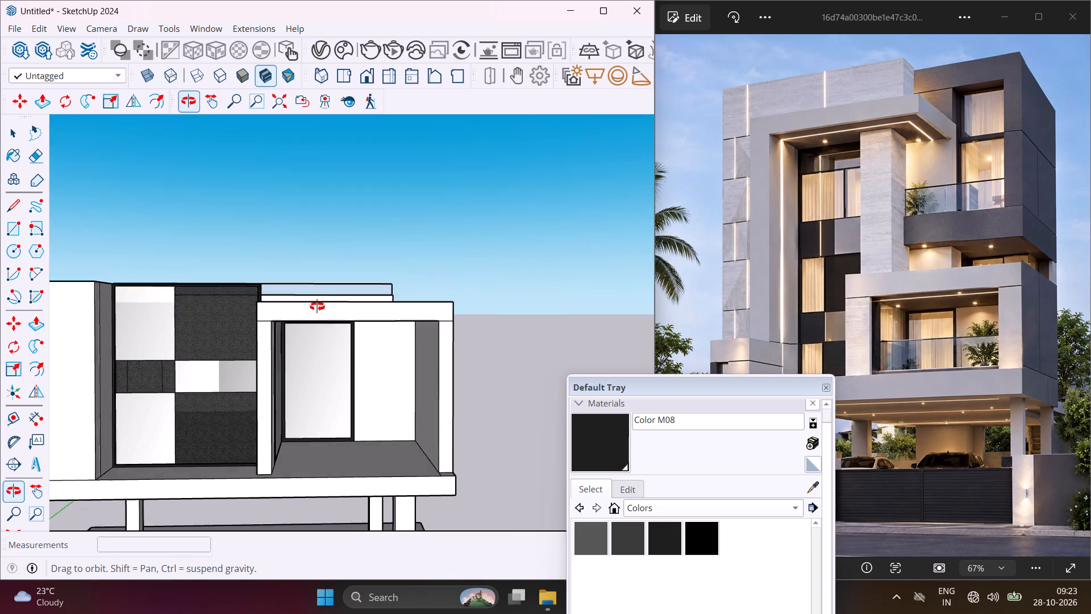
middle_click_drag(317, 306, 290, 374)
scroll(265, 391, "down", 2)
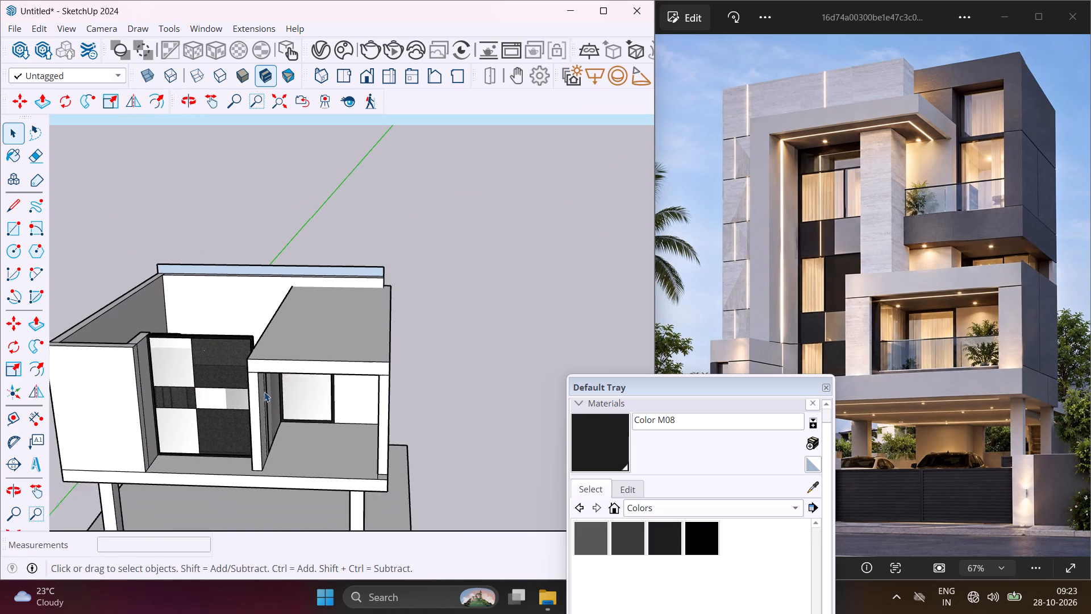
scroll(264, 392, "down", 2)
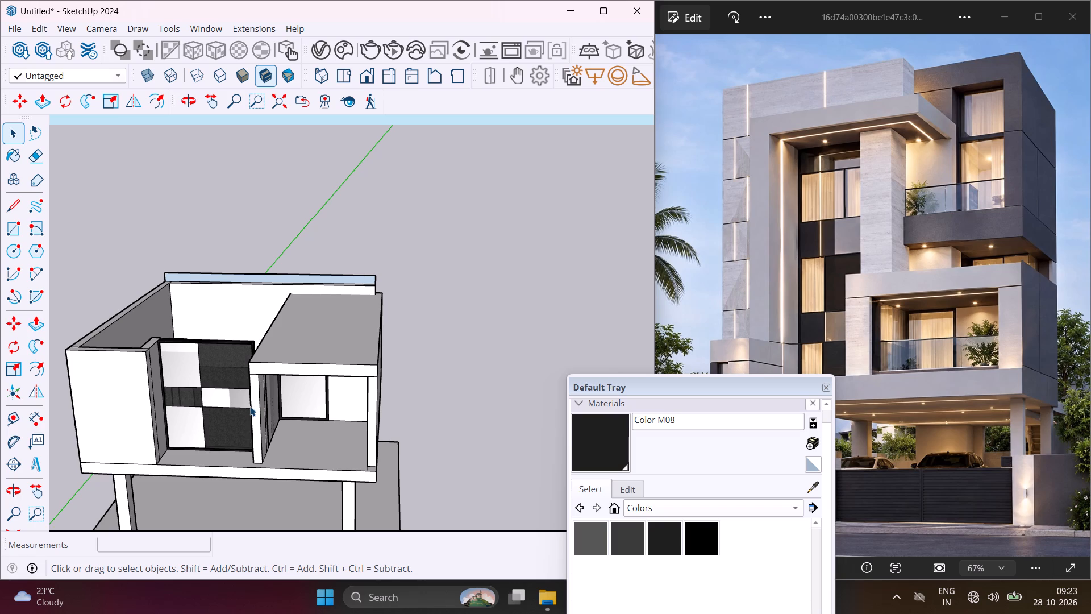
scroll(249, 408, "up", 8)
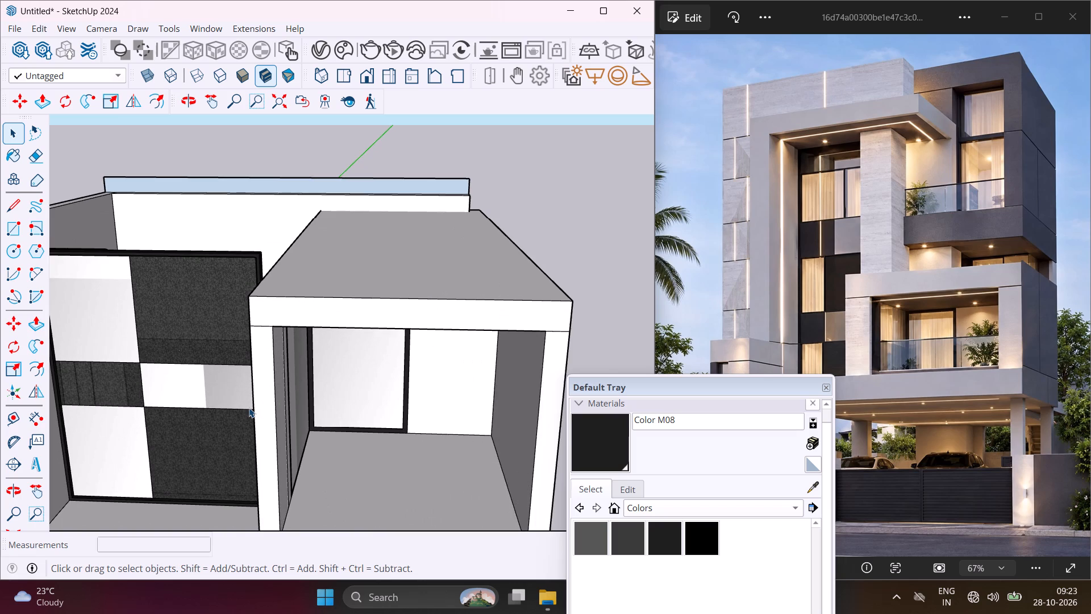
scroll(241, 415, "down", 10)
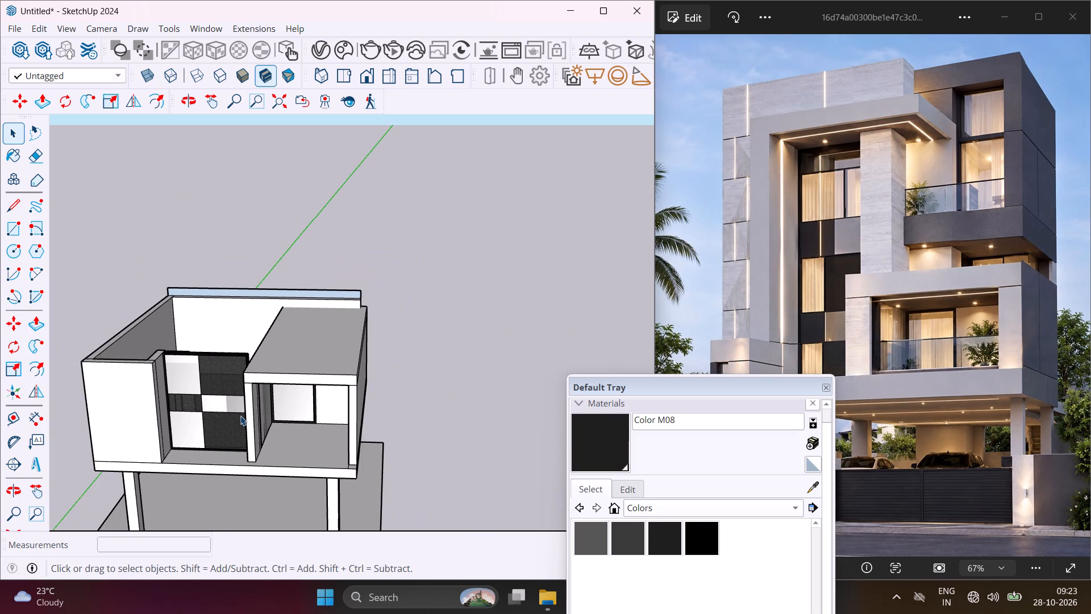
scroll(352, 399, "up", 9)
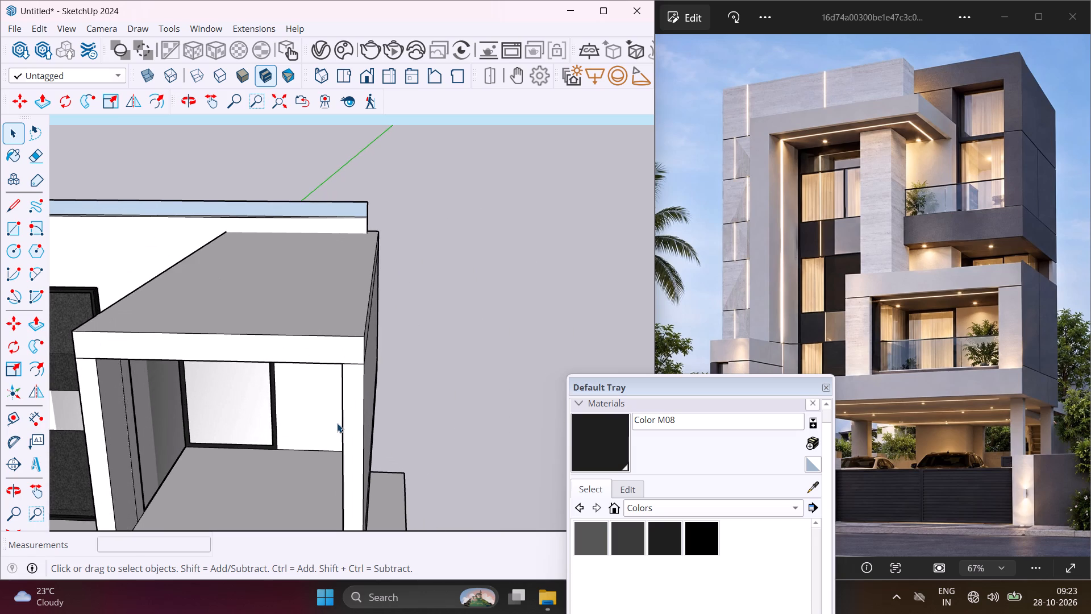
middle_click_drag(337, 423, 421, 372)
scroll(421, 372, "up", 1)
left_click(427, 372)
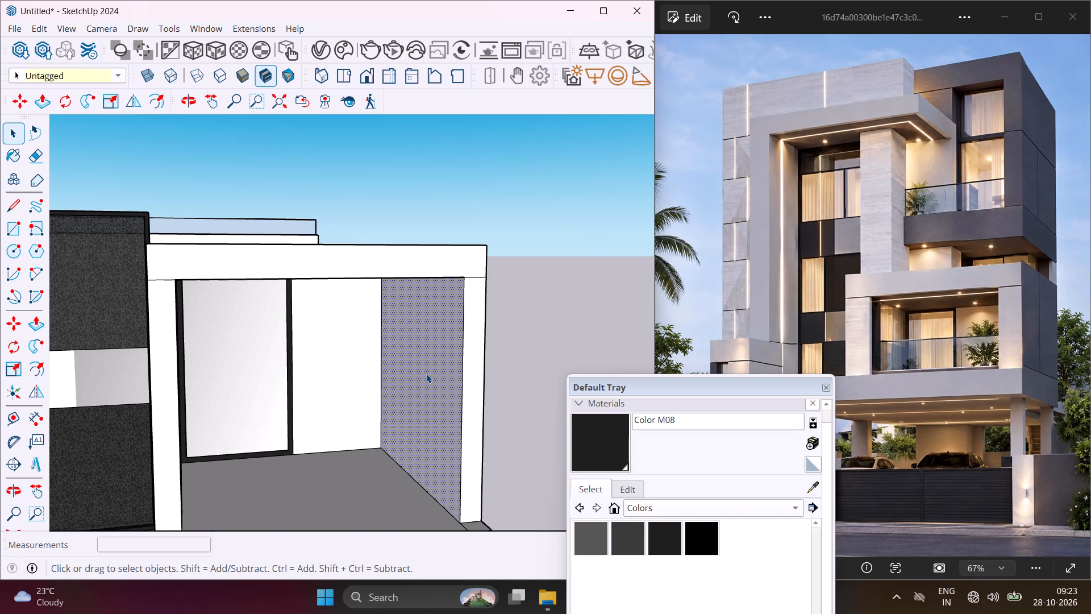
key("p")
left_click(423, 374)
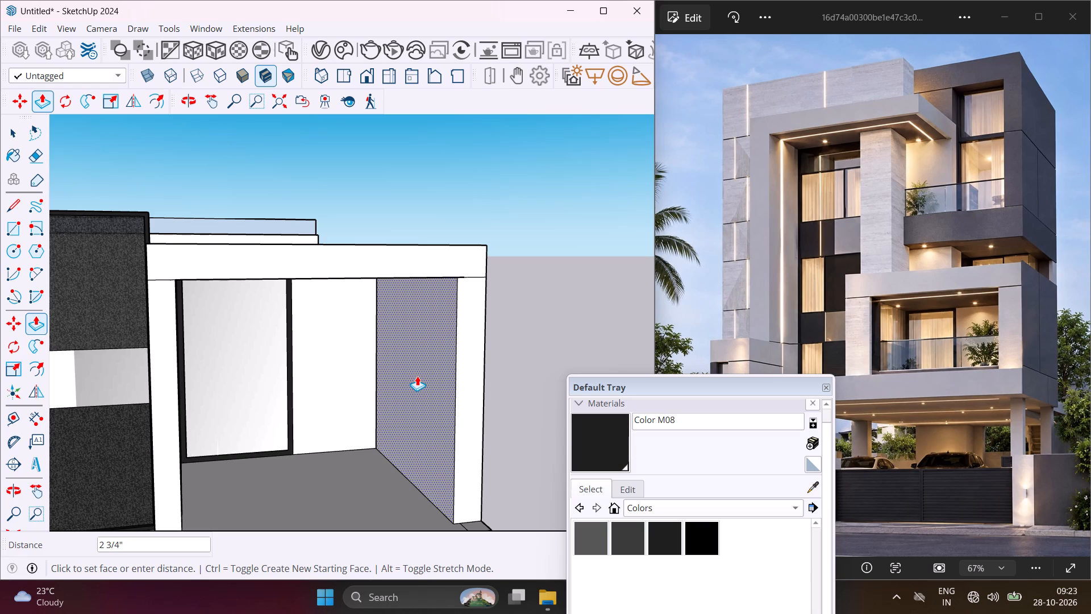
type("3\"")
key("Return")
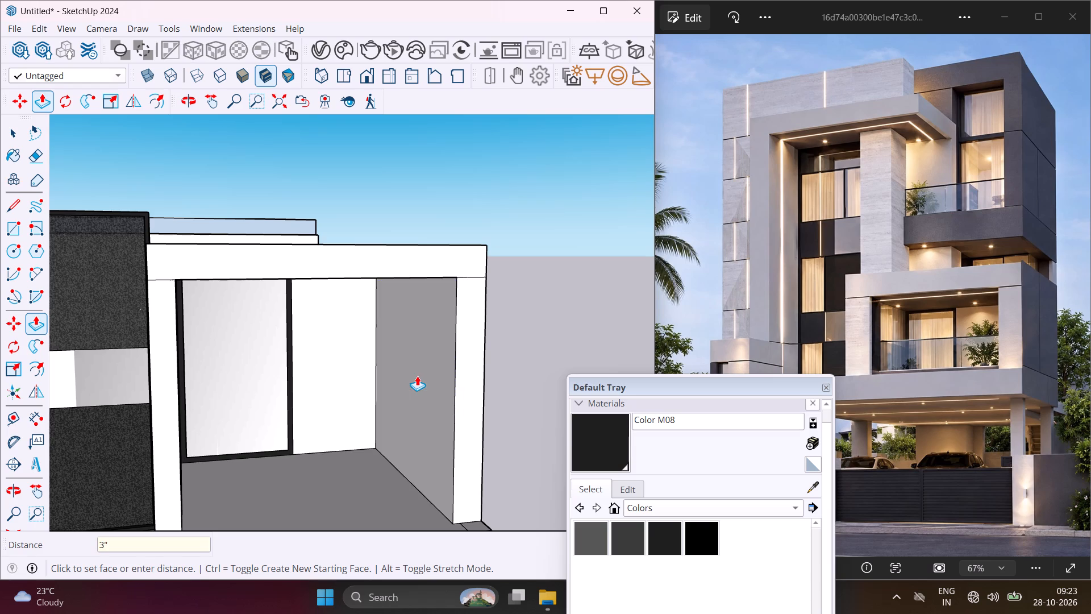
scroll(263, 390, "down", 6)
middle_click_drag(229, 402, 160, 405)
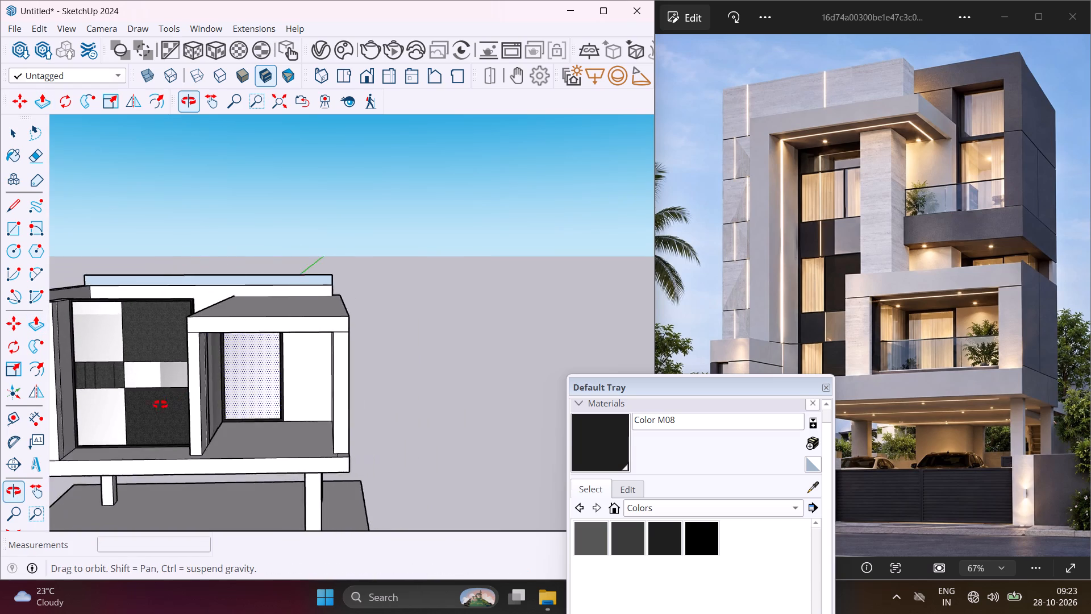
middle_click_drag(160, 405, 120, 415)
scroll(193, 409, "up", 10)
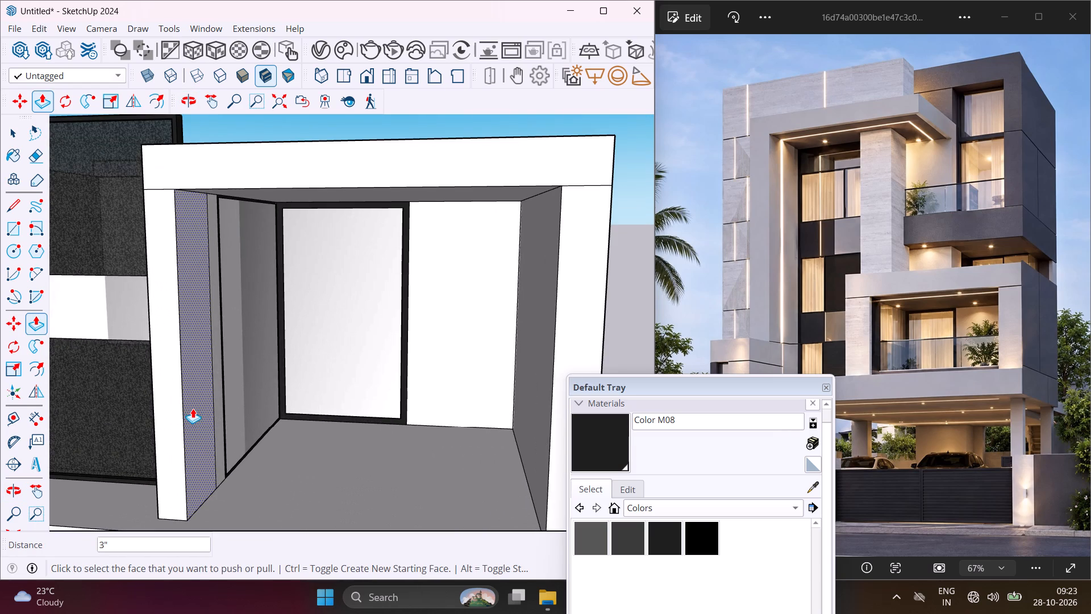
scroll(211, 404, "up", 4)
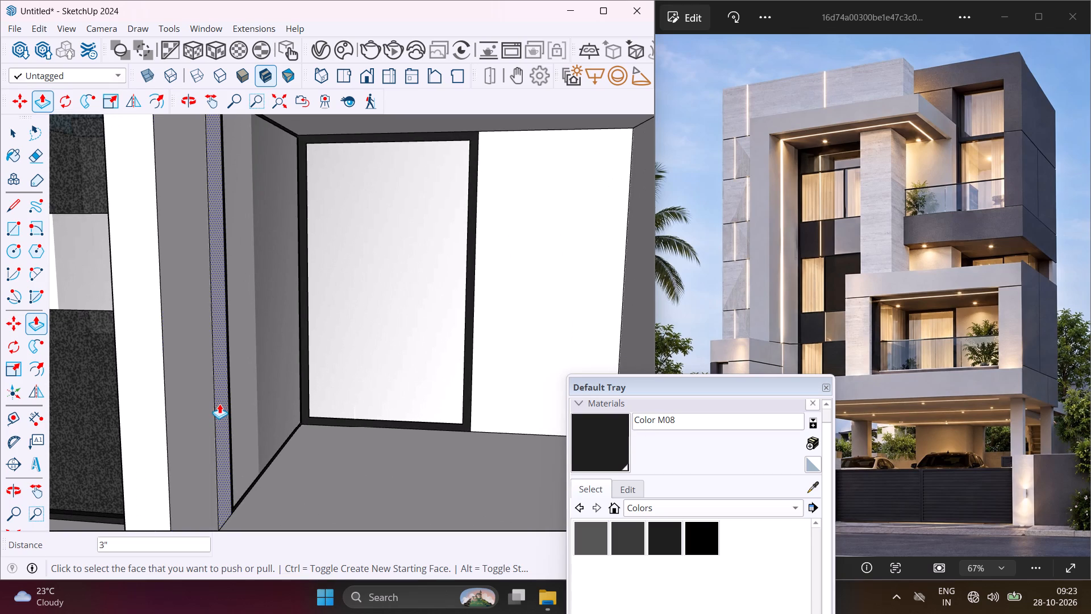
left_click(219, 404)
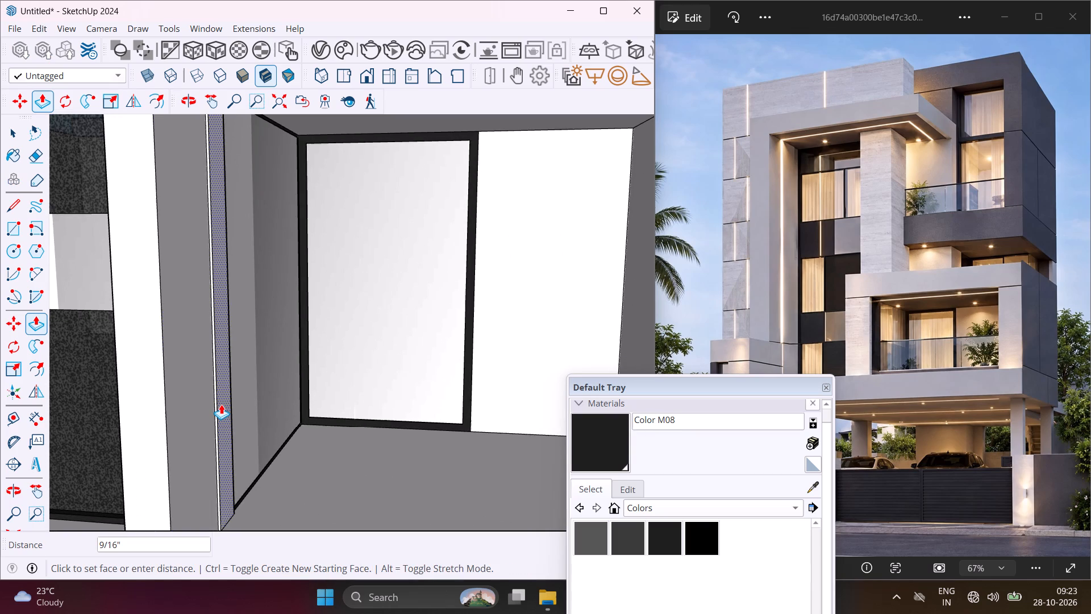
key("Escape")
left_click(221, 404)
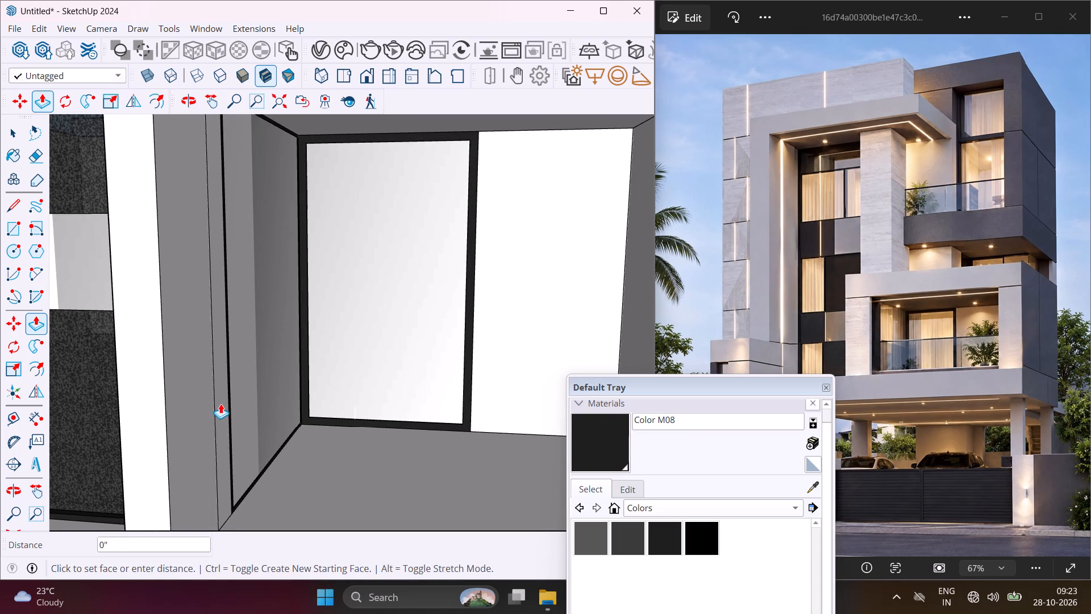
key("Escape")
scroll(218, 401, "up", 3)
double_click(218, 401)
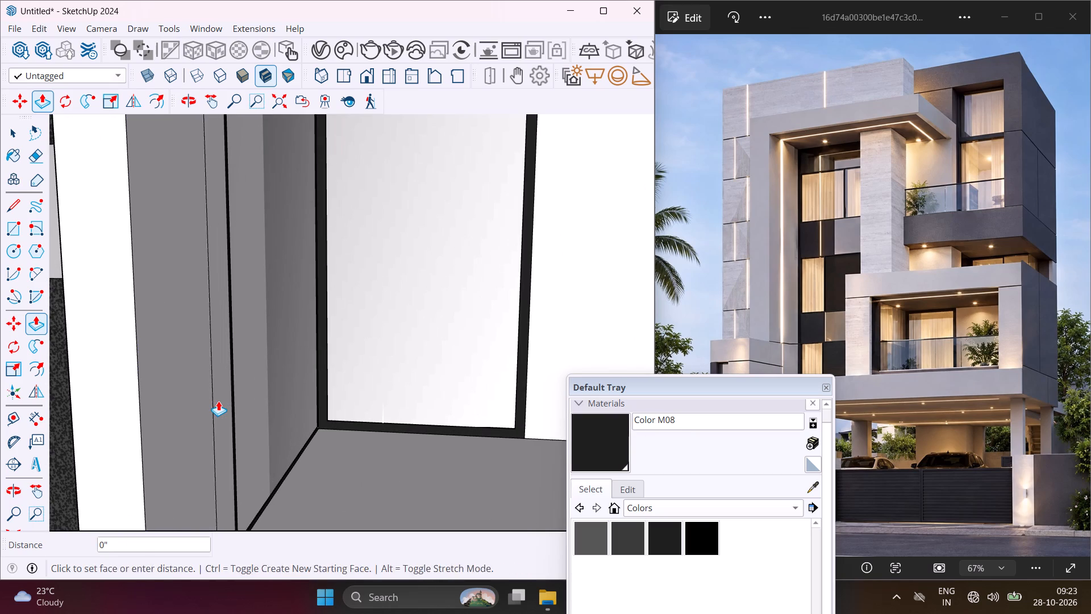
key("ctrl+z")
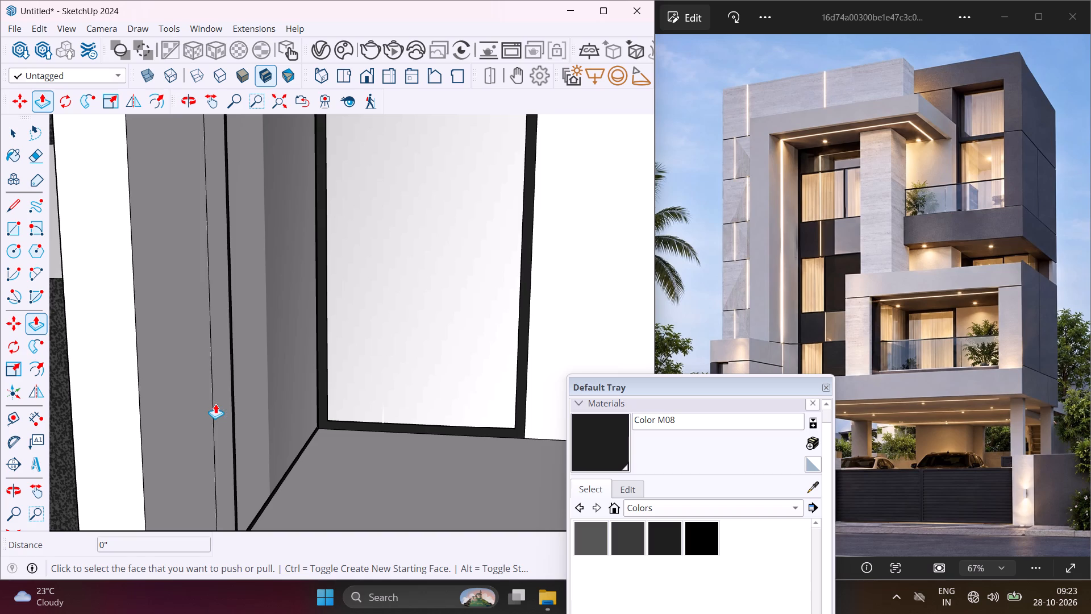
Push/Pull the narrow strip beside the dark side-window frame and the adjoining face of the balcony's dividing wall 3" inward.
left_click(224, 405)
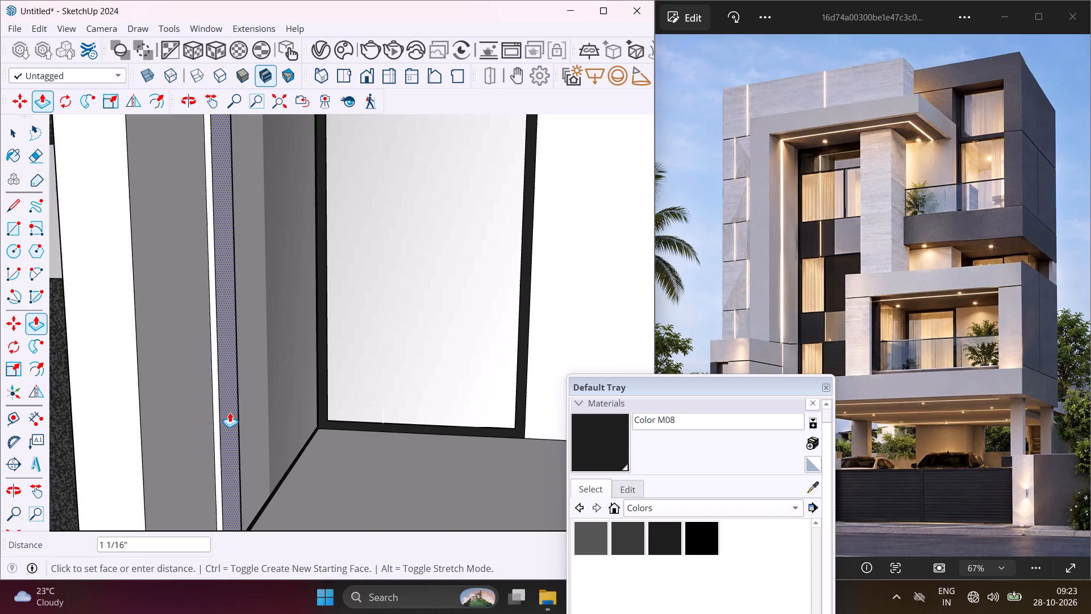
key("3")
key("shift+quotedbl")
key("Return")
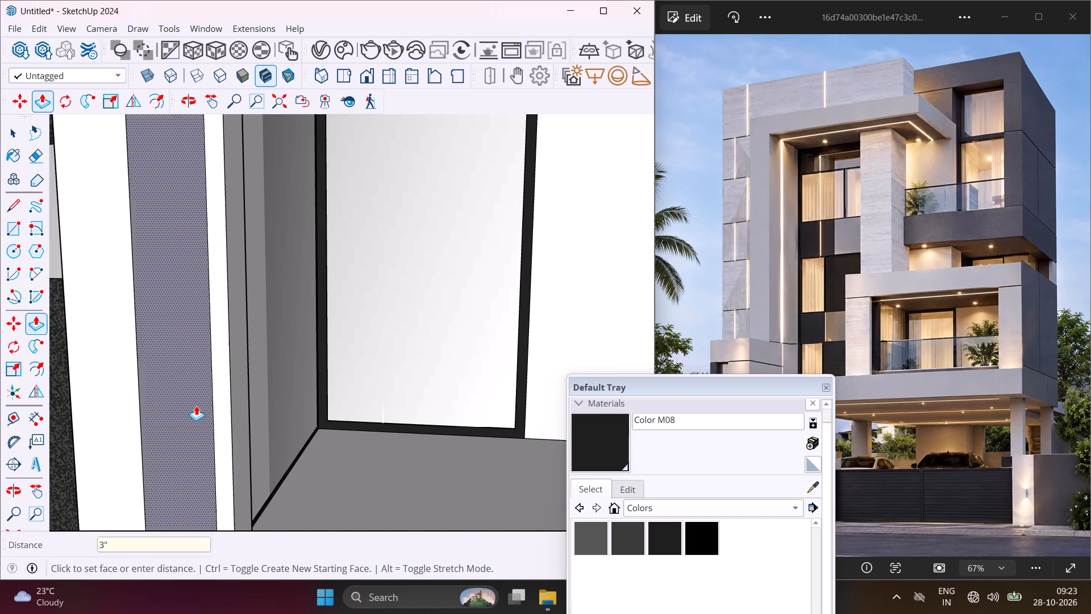
double_click(193, 404)
scroll(169, 381, "down", 6)
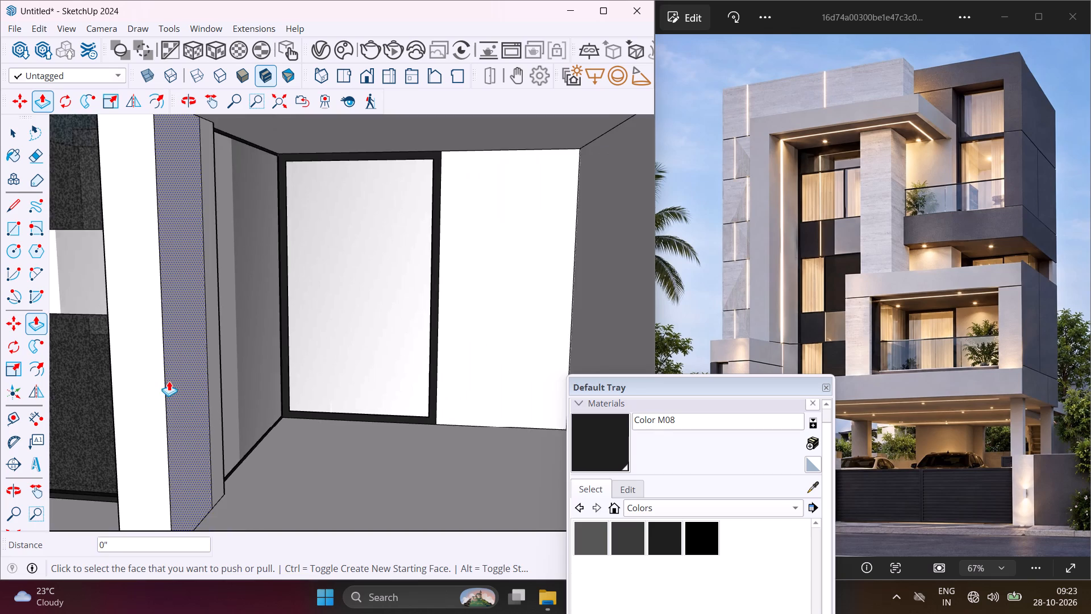
scroll(168, 381, "down", 16)
middle_click_drag(161, 397, 163, 397)
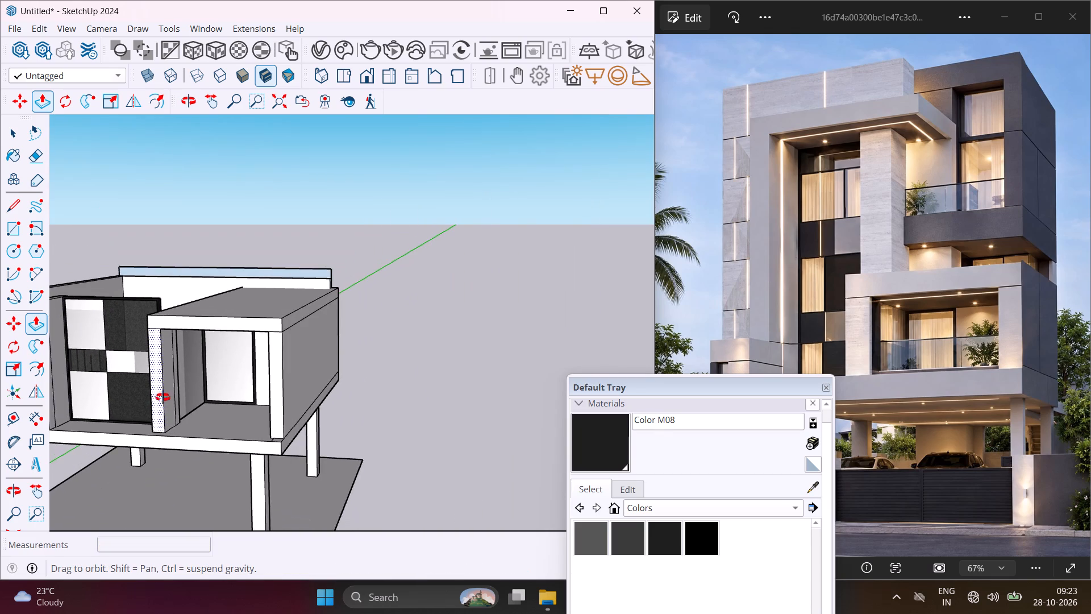
middle_click_drag(163, 397, 292, 432)
scroll(281, 422, "down", 5)
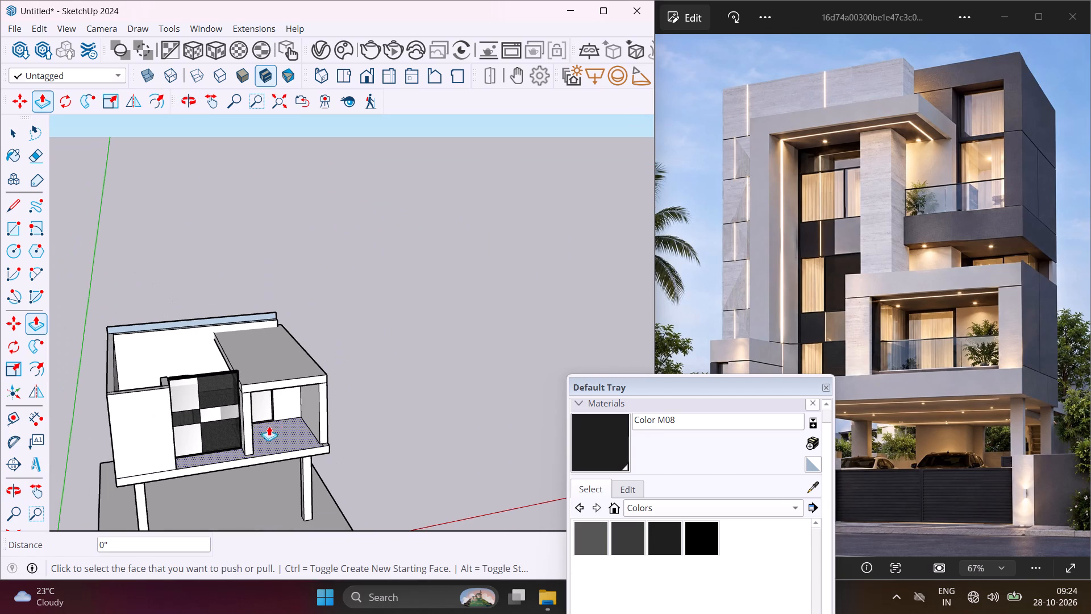
key("Escape")
key("space")
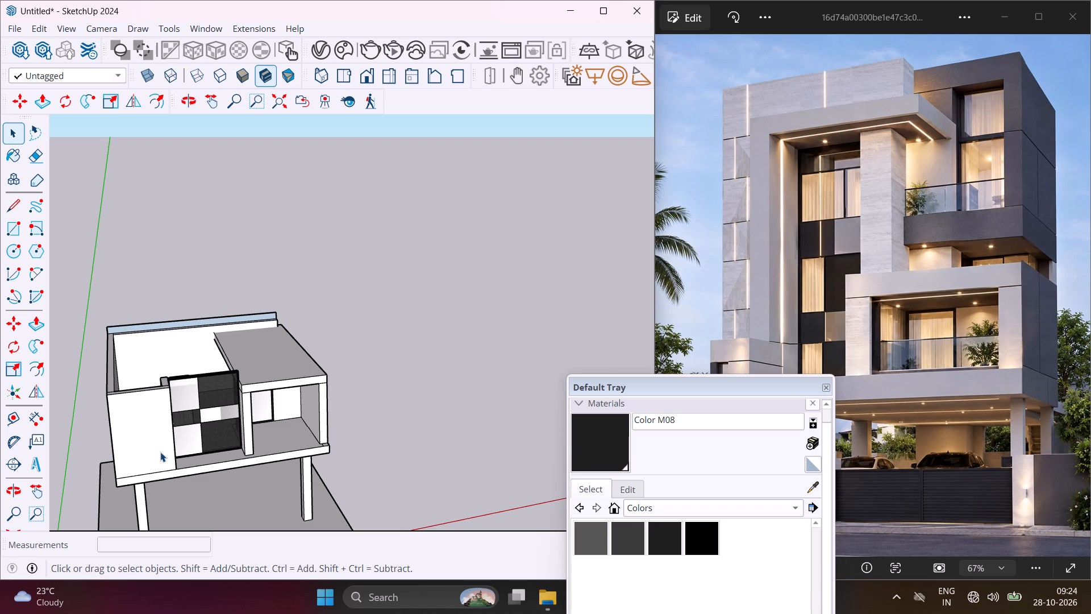
Draw a 1' line along the front wall's bottom edge, starting at its lower corner beside the window panels.
scroll(159, 421, "up", 9)
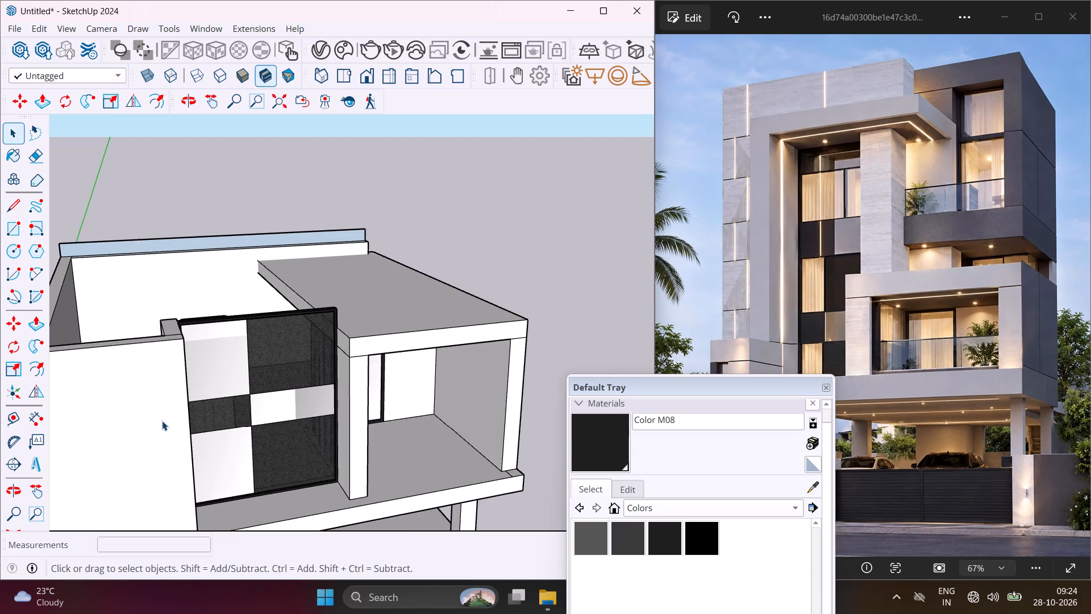
scroll(162, 421, "down", 10)
middle_click_drag(158, 432, 149, 414)
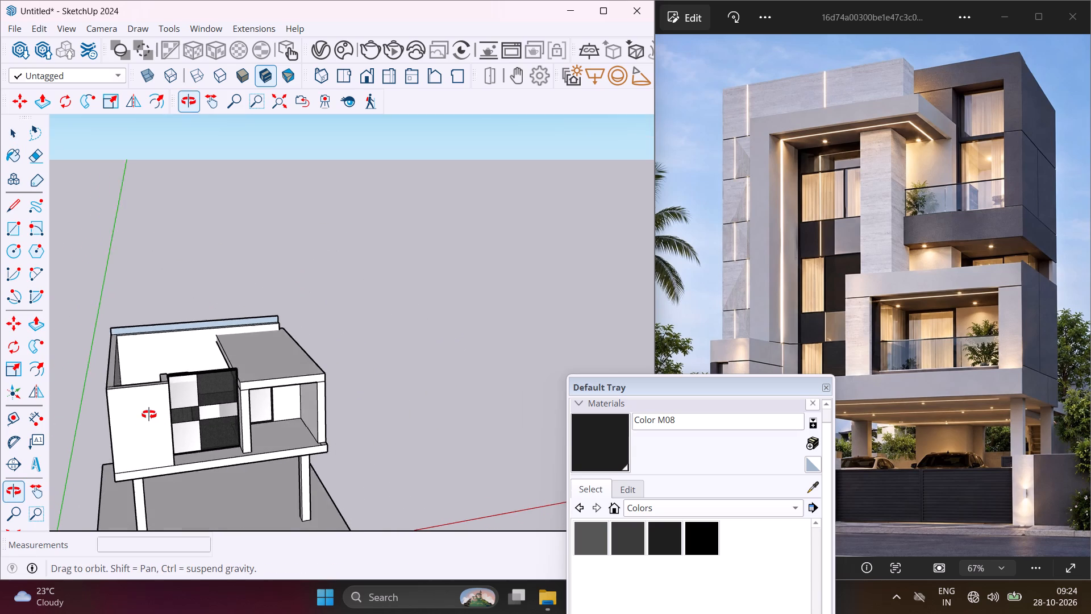
middle_click_drag(149, 414, 150, 395)
scroll(144, 421, "up", 6)
middle_click_drag(144, 422, 143, 388)
left_click(13, 206)
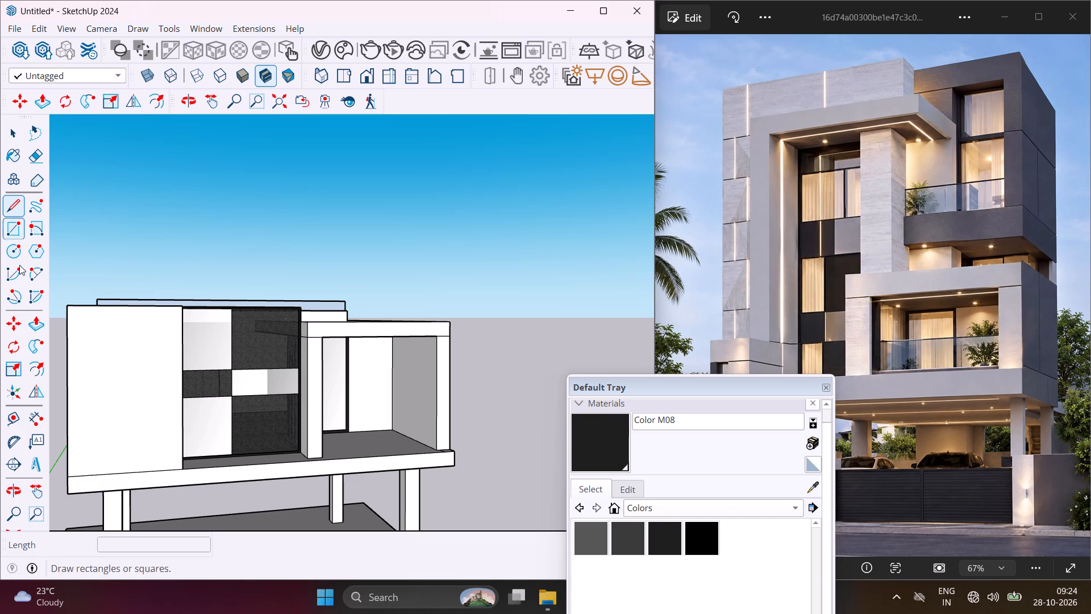
scroll(156, 457, "up", 10)
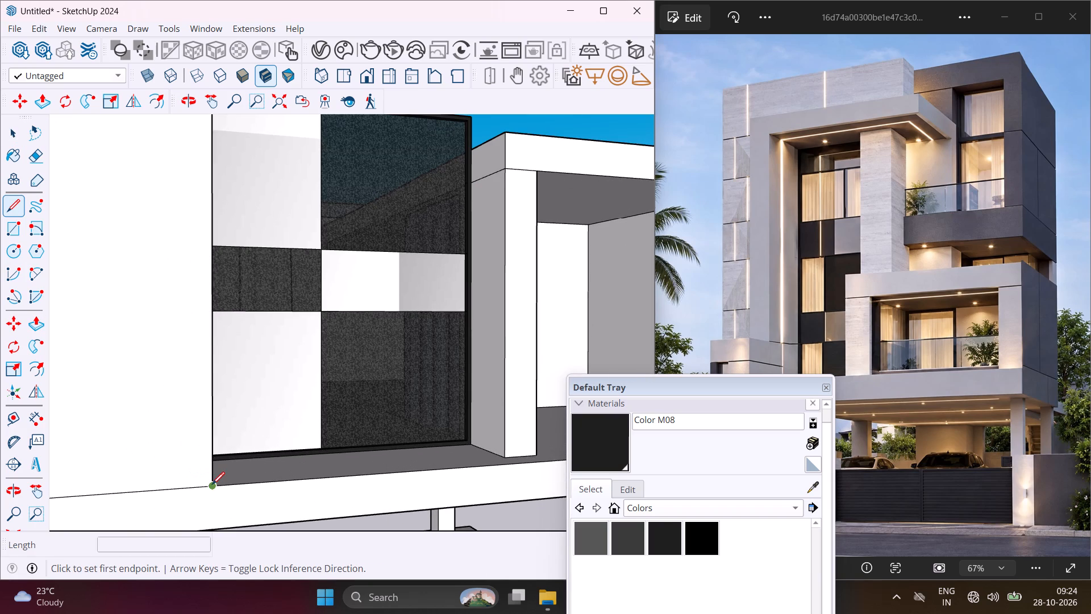
left_click(214, 486)
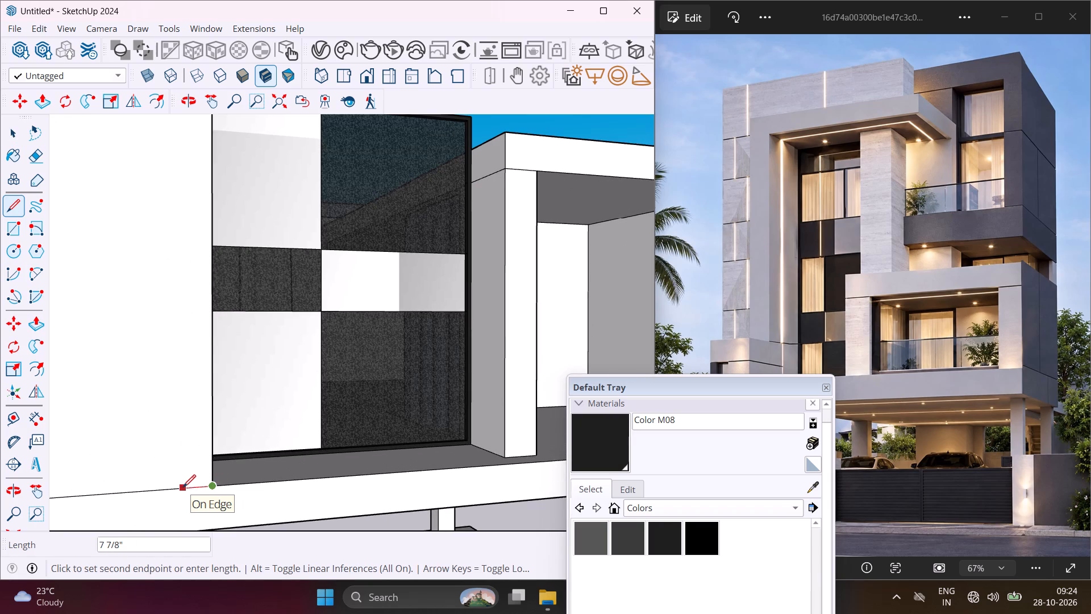
type("1'")
key("Return")
scroll(183, 487, "down", 5)
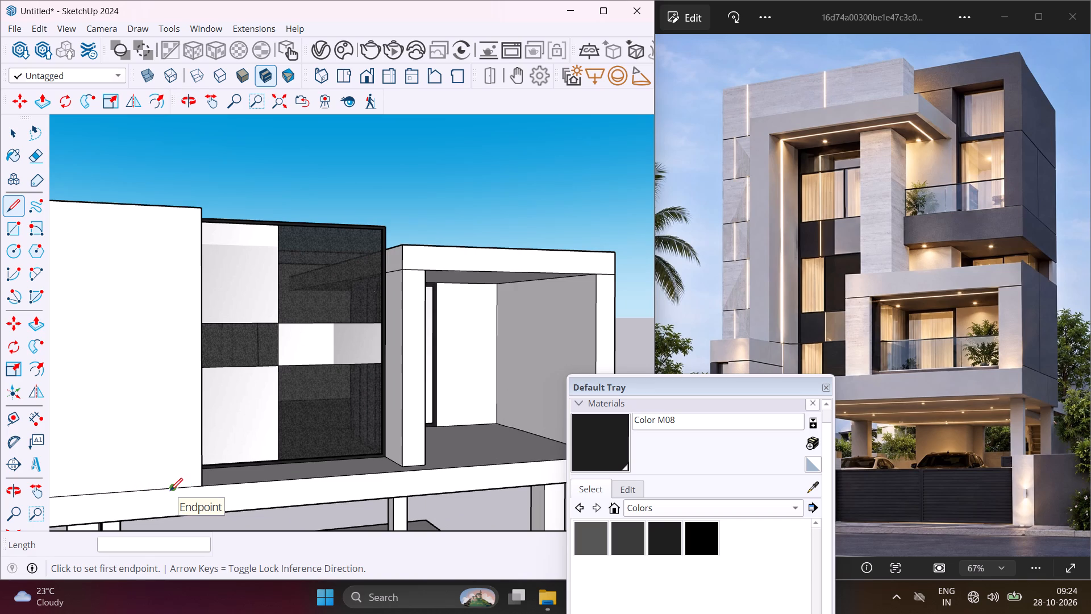
Place a vertical guide 1' in from the front wall's edge beside the window panels.
key("Escape")
key("space")
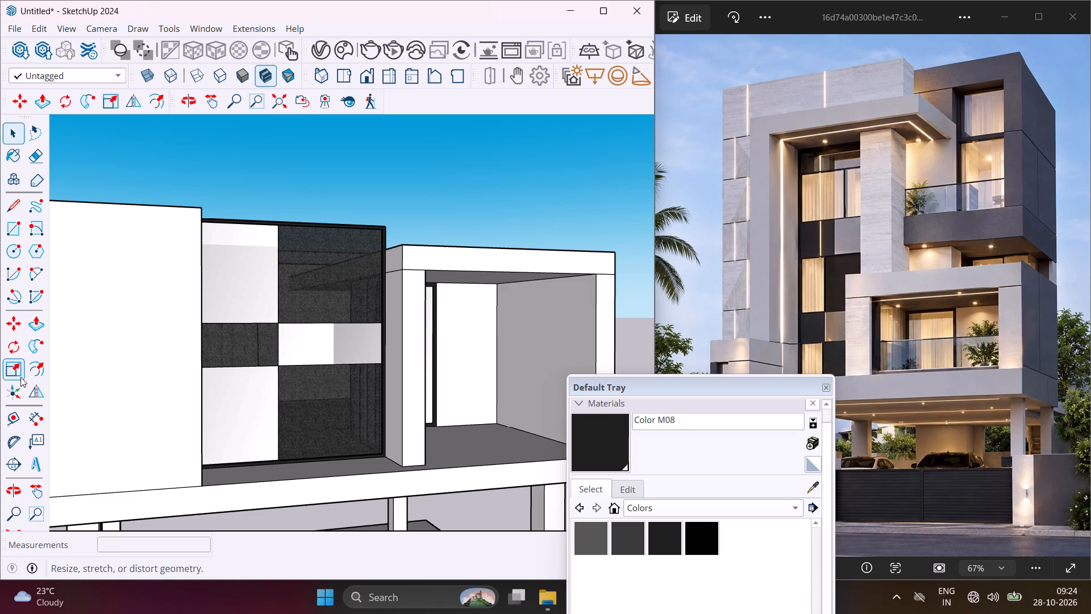
left_click(16, 416)
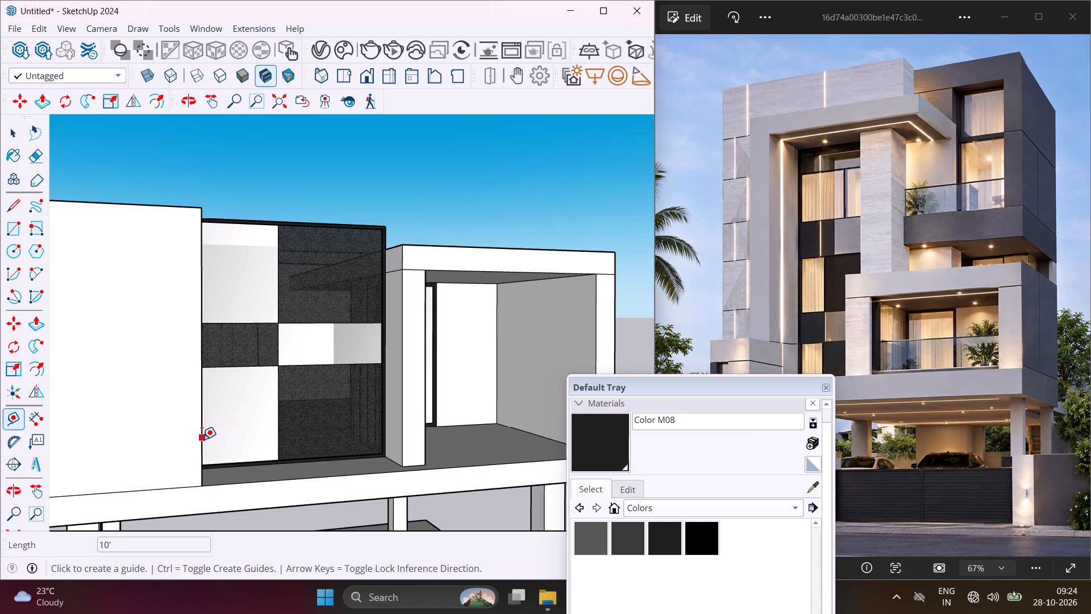
left_click(202, 439)
type("1'")
key("Return")
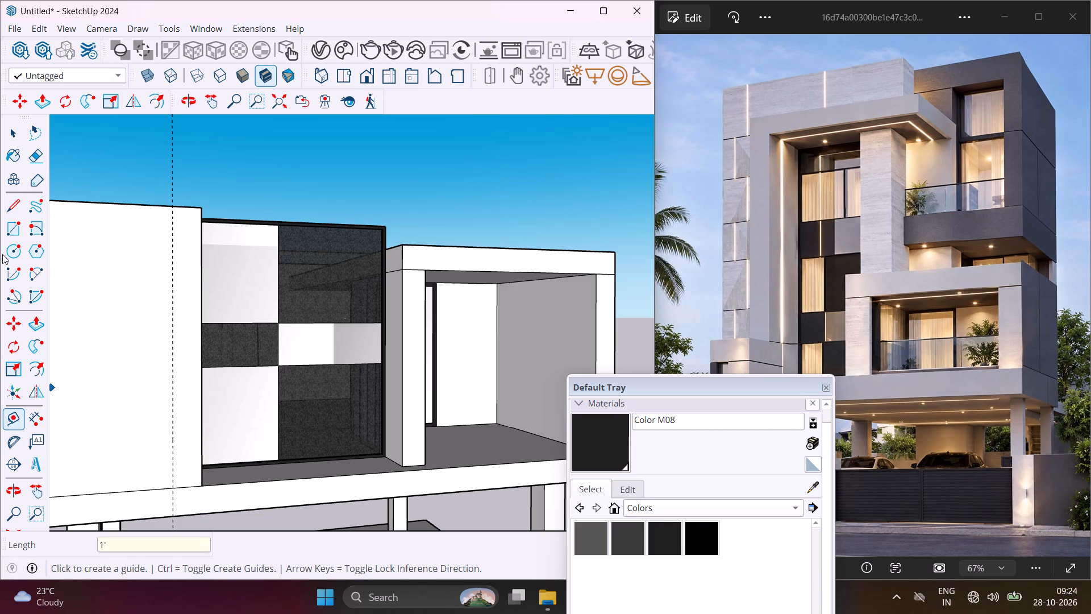
Draw a 10' vertical line along the guide from the front wall's bottom edge to its top edge.
left_click(18, 202)
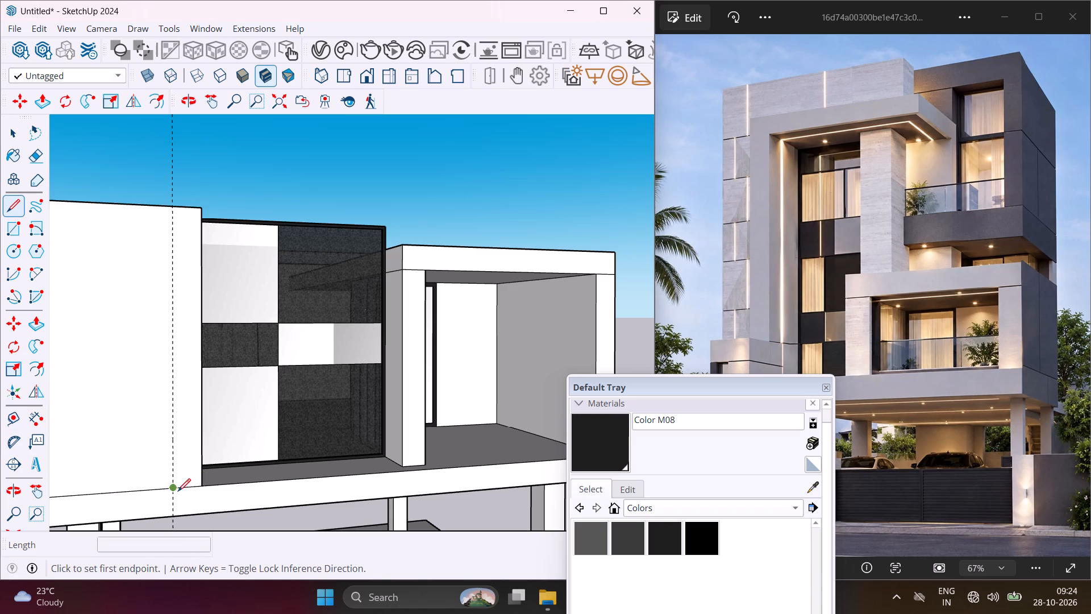
left_click(173, 486)
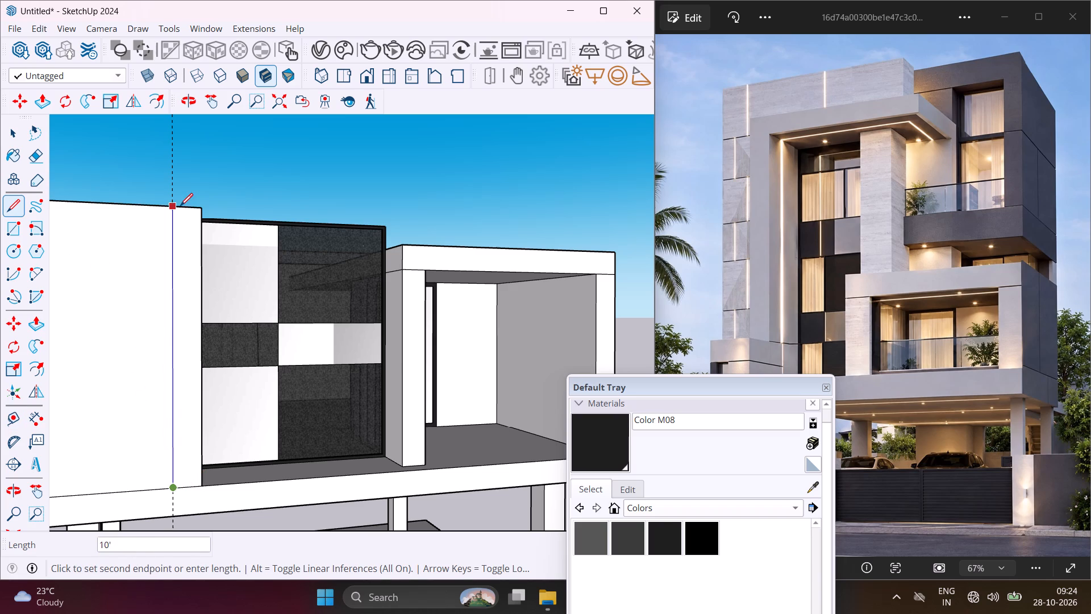
left_click(174, 206)
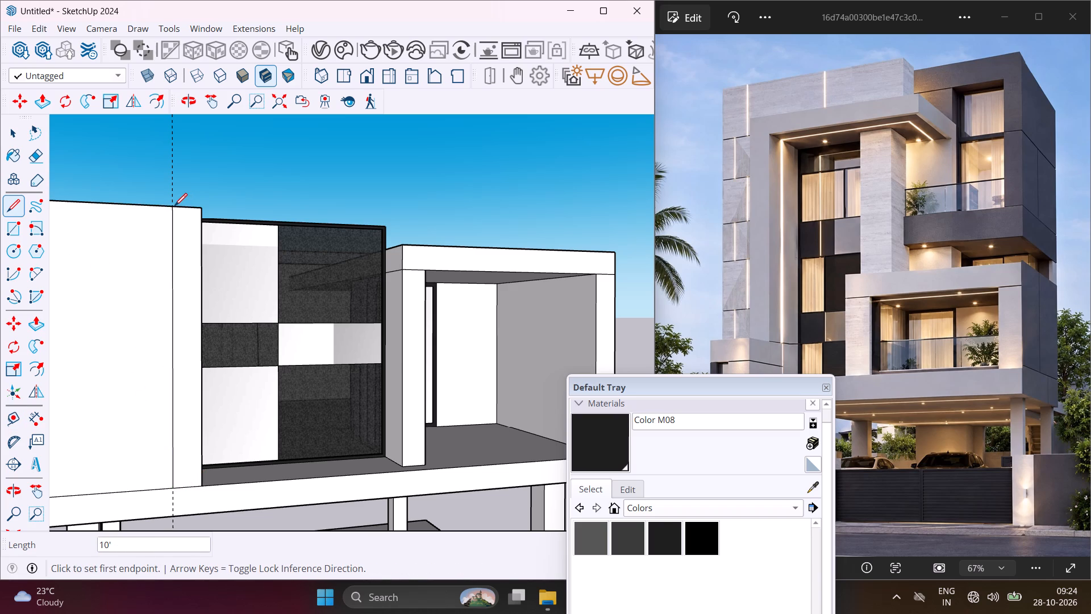
key("Escape")
key("space")
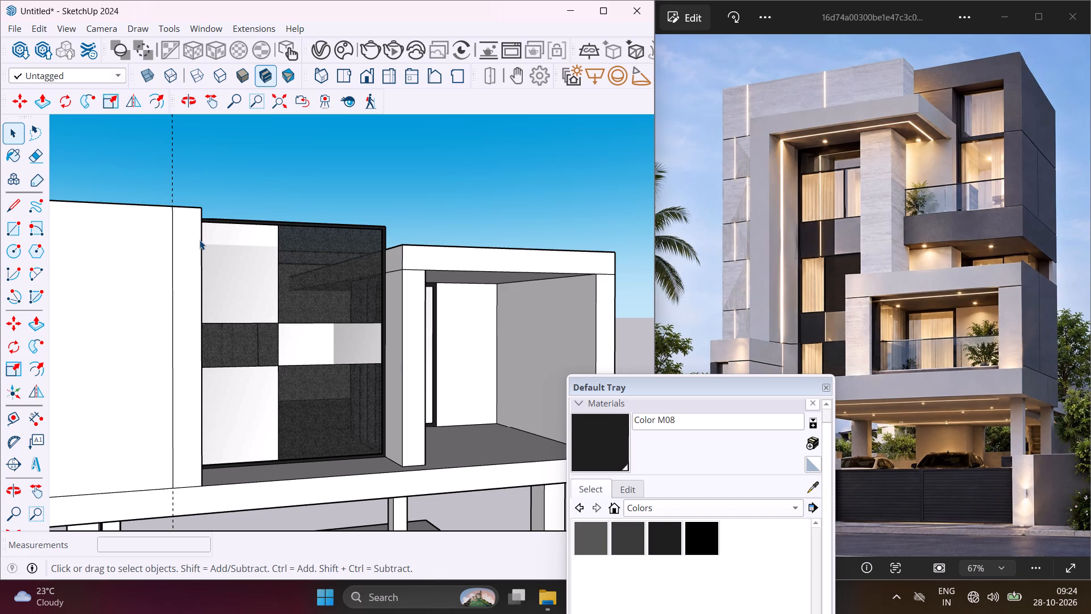
Push/Pull the raised strip above the rear wall about 21' 1" forward to the window panel's face, forming the main roof slab.
middle_click_drag(199, 246, 166, 360)
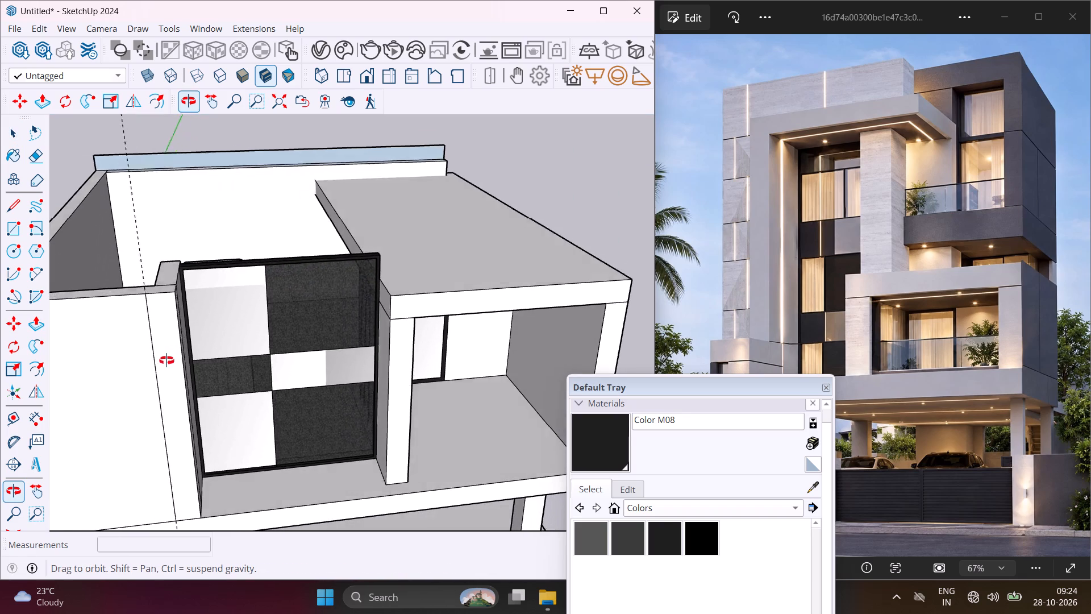
middle_click_drag(166, 360, 162, 376)
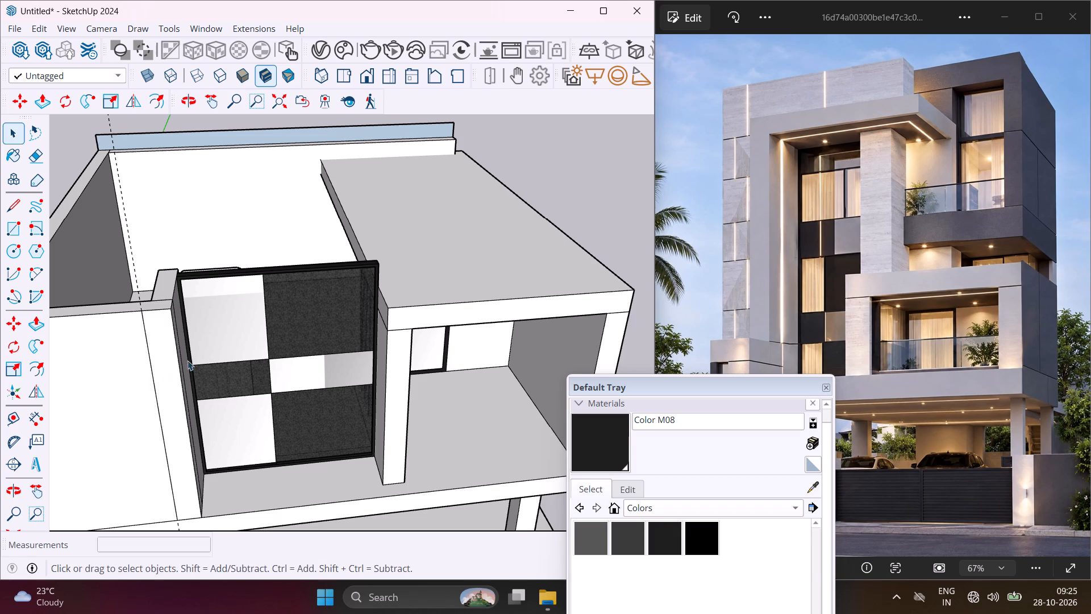
scroll(213, 329, "up", 5)
scroll(209, 309, "down", 6)
middle_click_drag(418, 261, 177, 302)
scroll(418, 261, "down", 1)
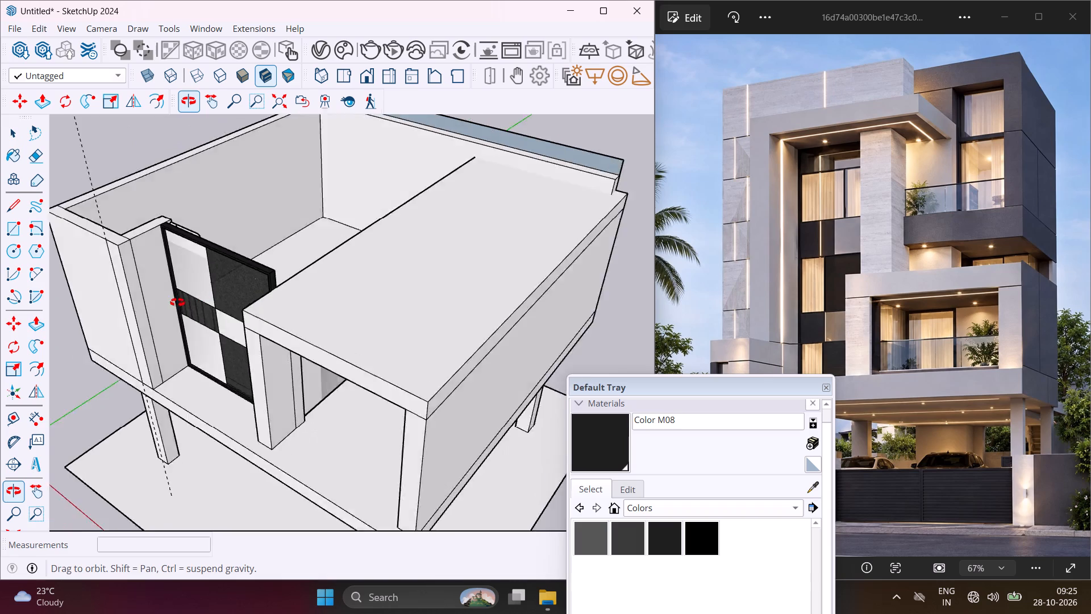
middle_click_drag(177, 302, 140, 302)
scroll(632, 178, "up", 2)
left_click(626, 181)
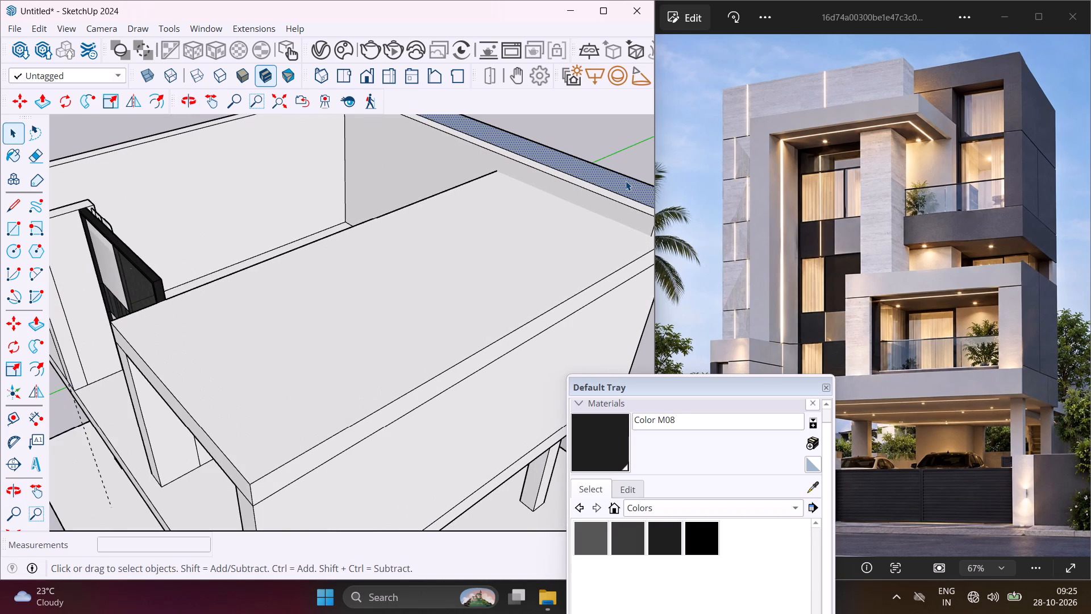
key("p")
left_click(626, 181)
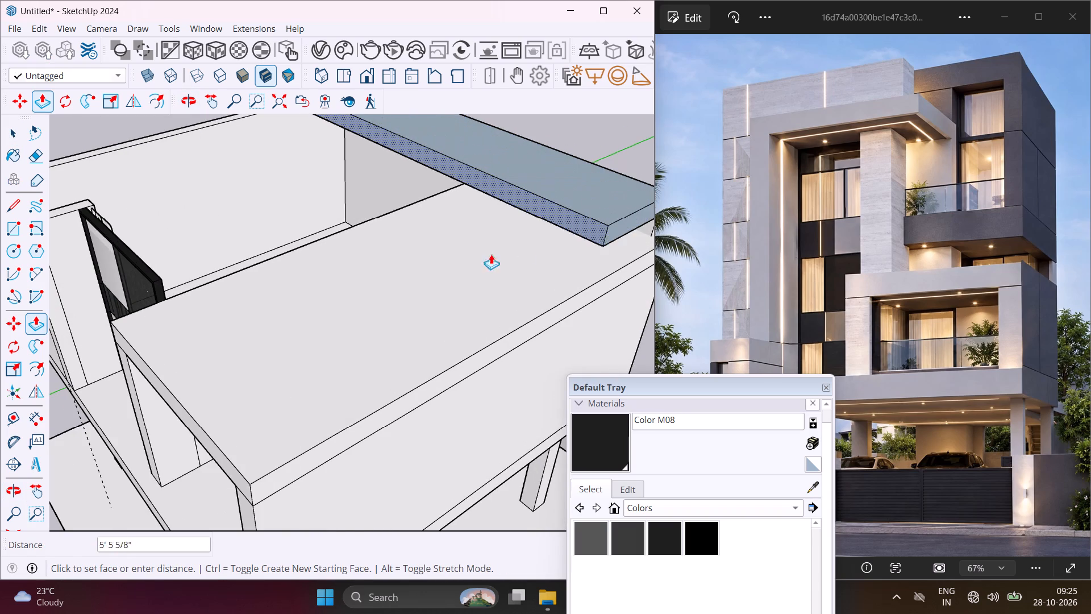
scroll(476, 258, "down", 3)
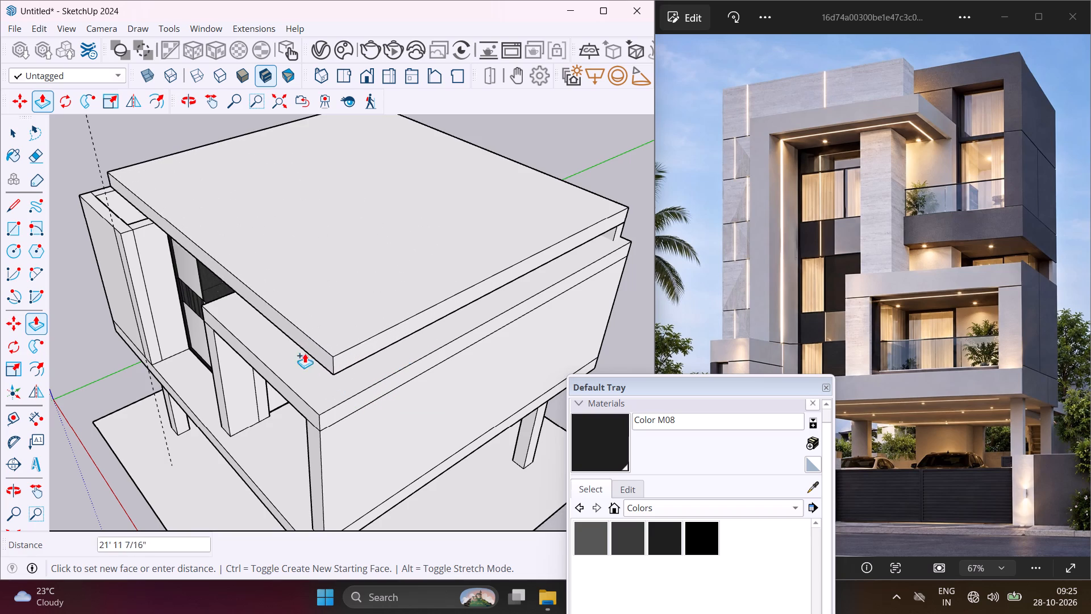
middle_click_drag(223, 295, 630, 70)
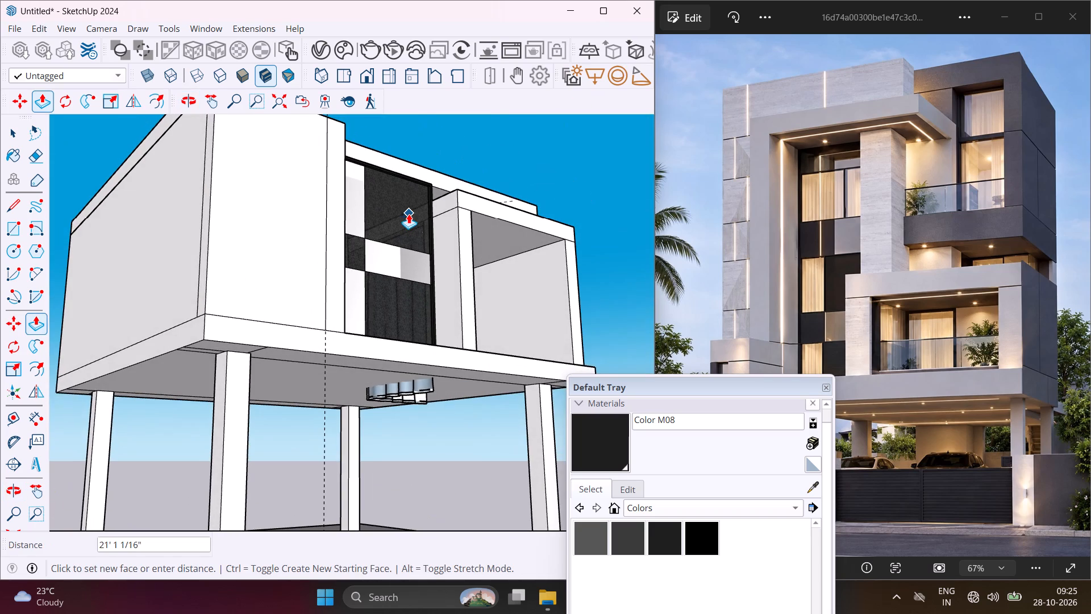
left_click(402, 213)
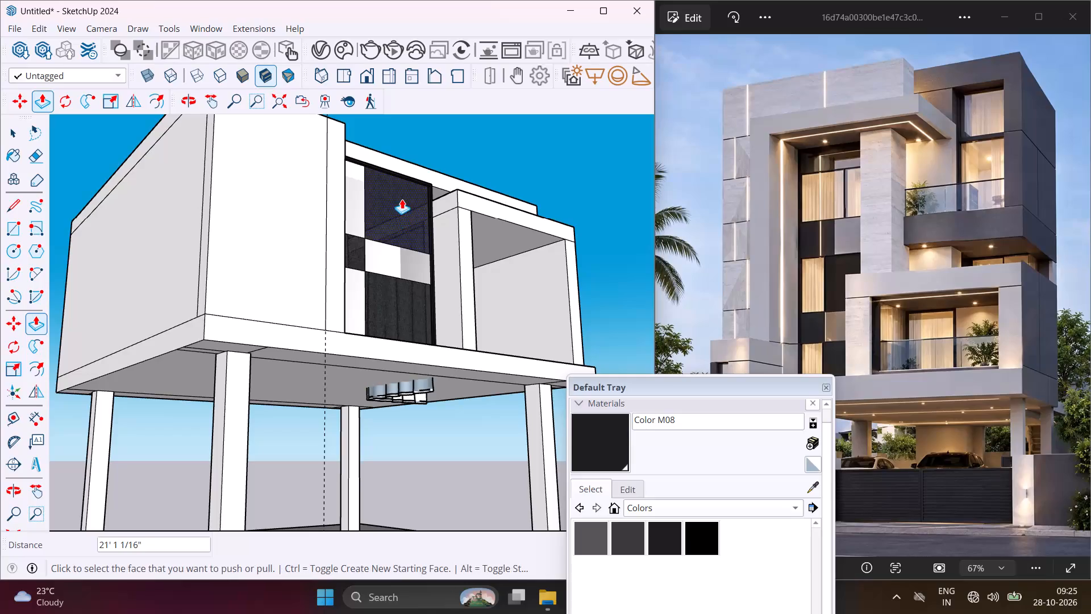
Push/Pull the exposed top face of the outer side wall, just in front of the roof slab, up 11'.
middle_click_drag(402, 199, 391, 414)
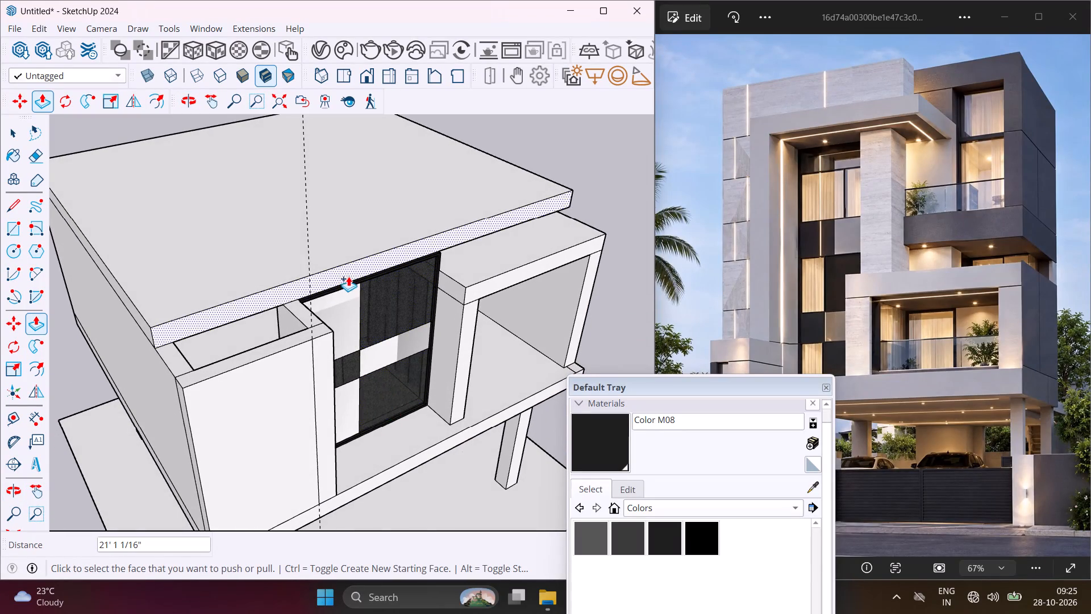
scroll(344, 274, "up", 3)
scroll(324, 267, "down", 5)
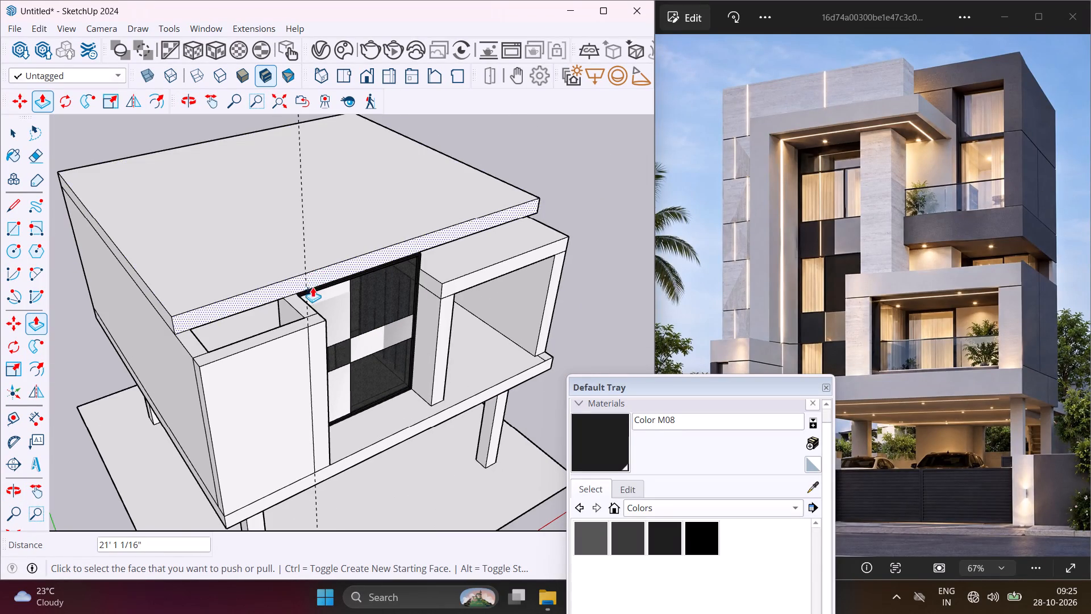
scroll(301, 294, "up", 4)
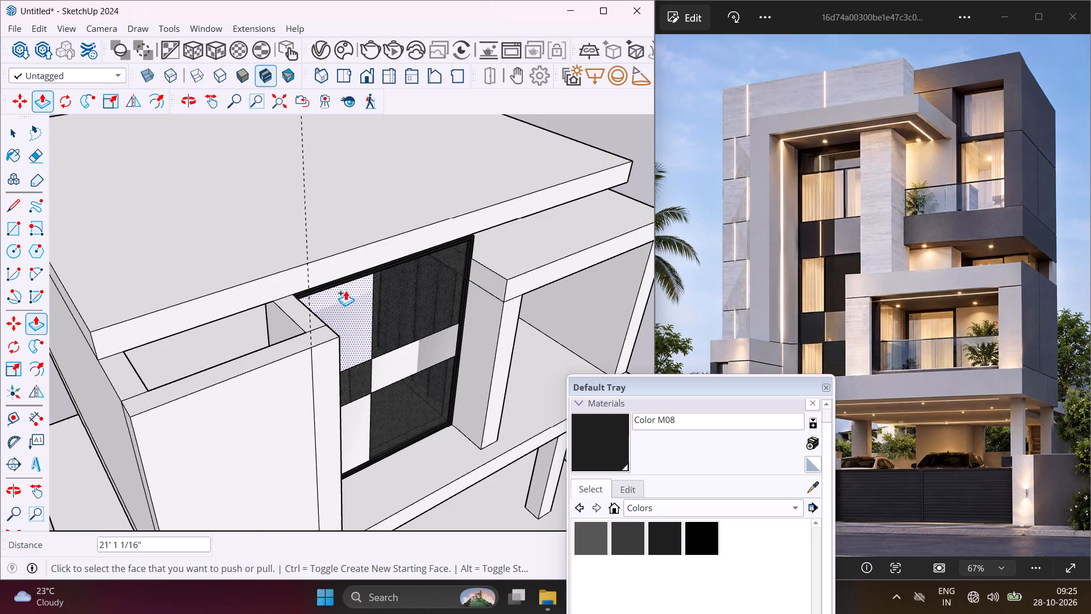
scroll(322, 299, "down", 5)
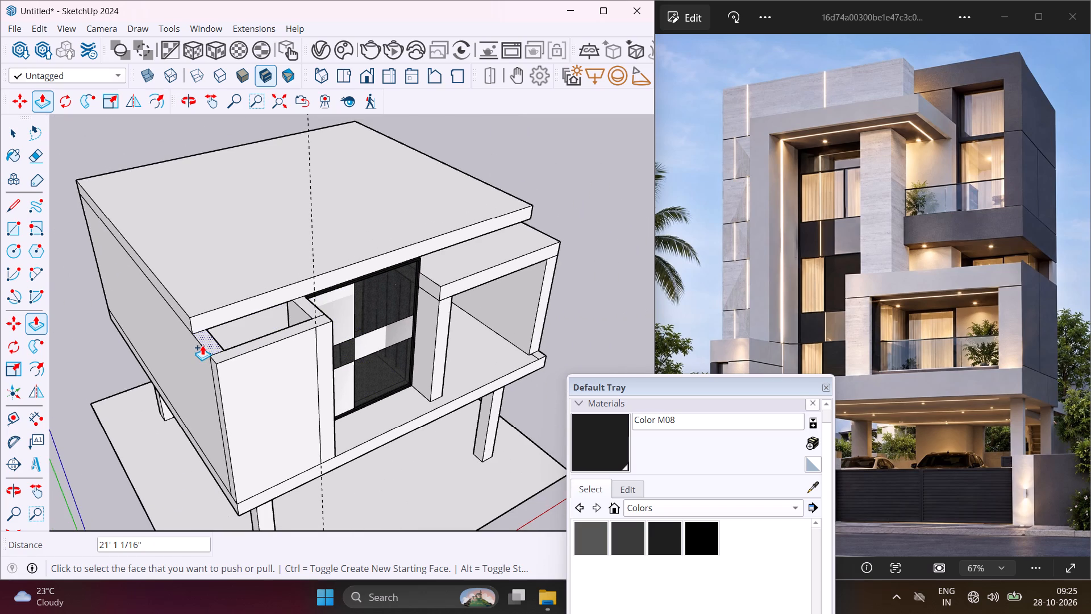
scroll(209, 337, "up", 3)
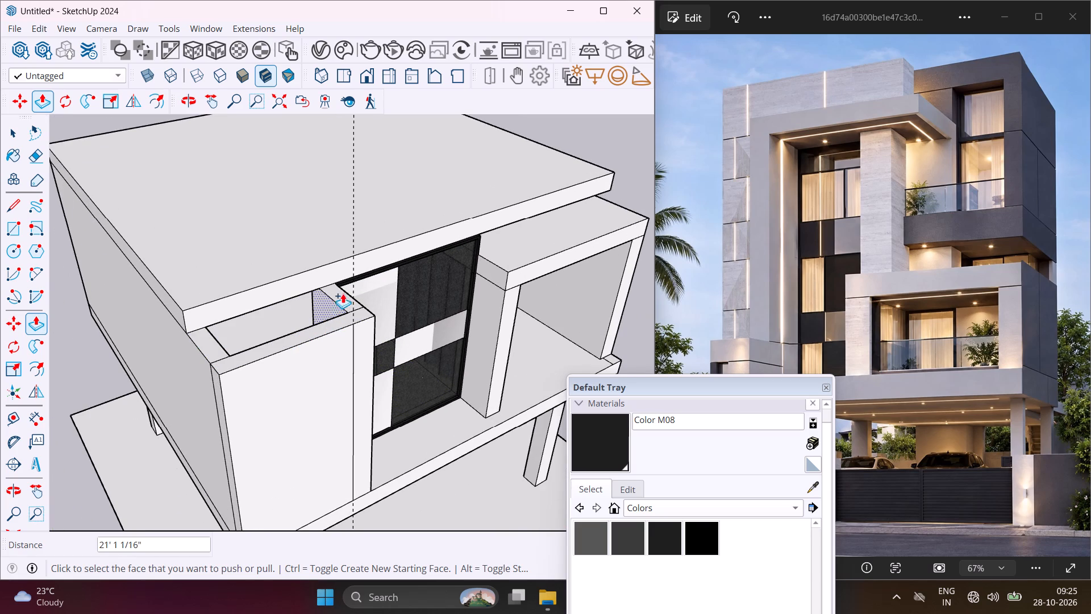
scroll(345, 283, "down", 3)
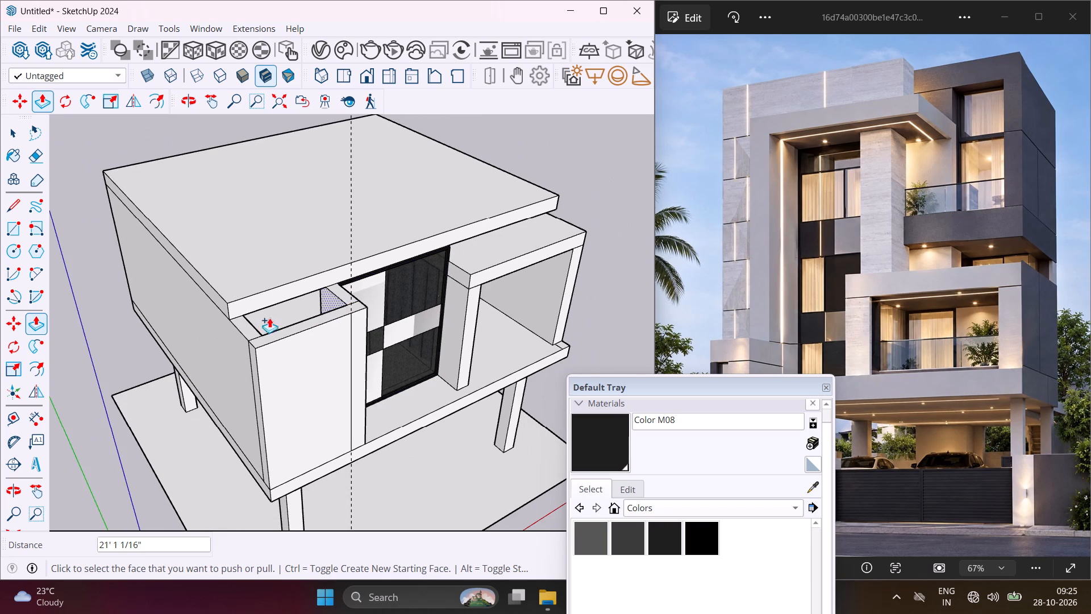
scroll(238, 314, "up", 5)
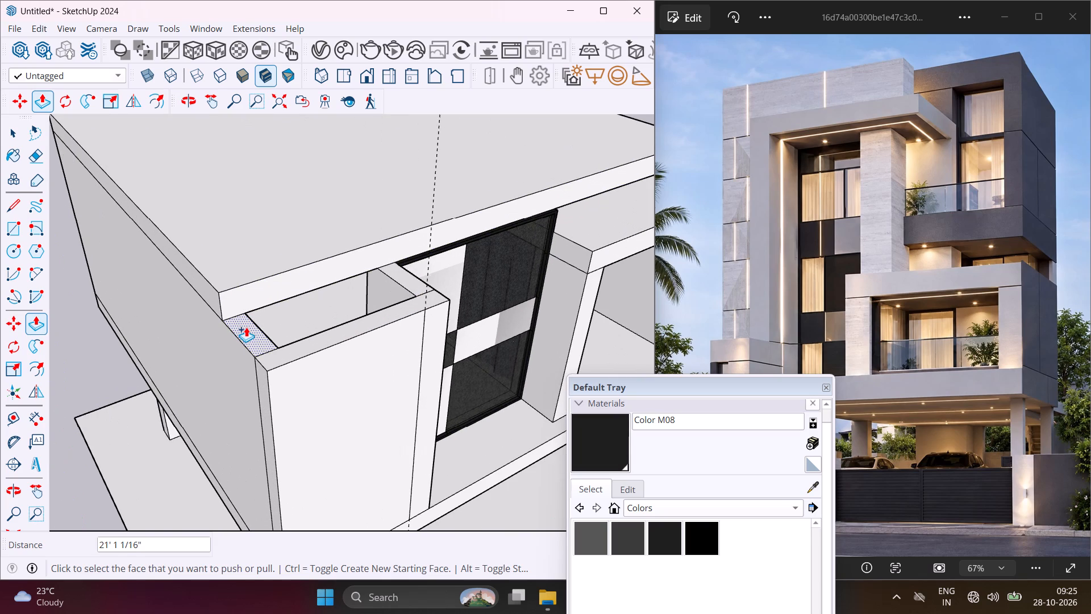
left_click(246, 327)
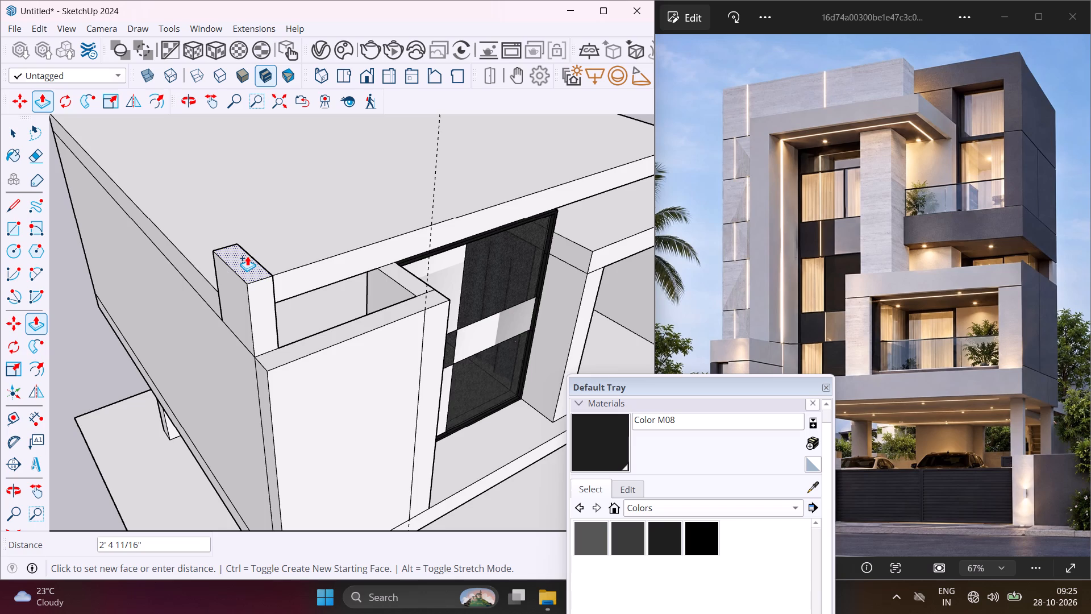
type("11")
key("apostrophe")
key("Return")
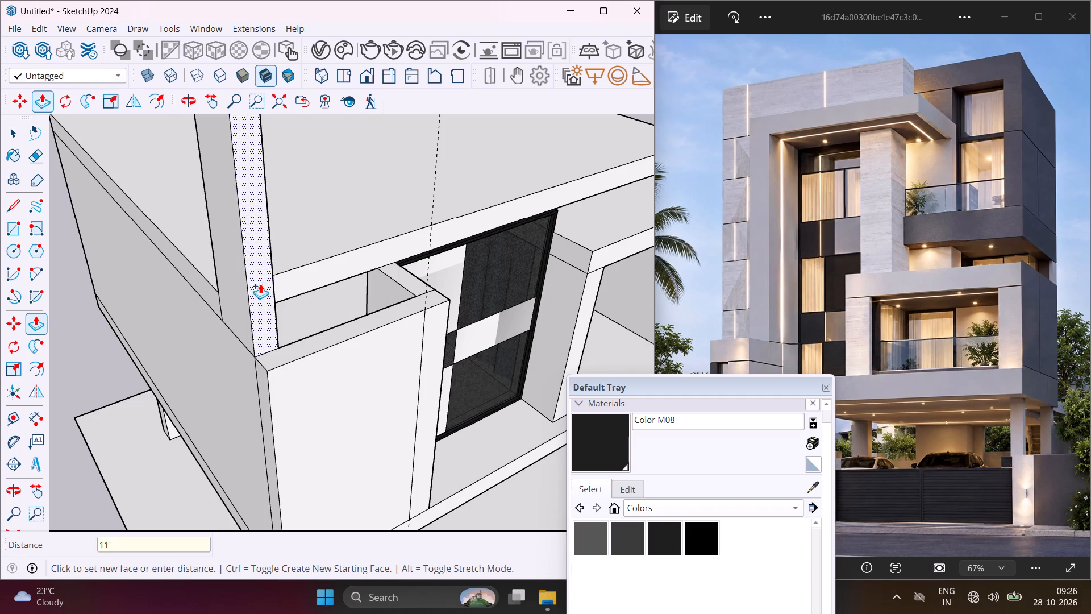
Repeat the 11' upward Push/Pull on the top faces of the front wall and the return wall beside the window panels.
scroll(284, 352, "up", 1)
double_click(282, 353)
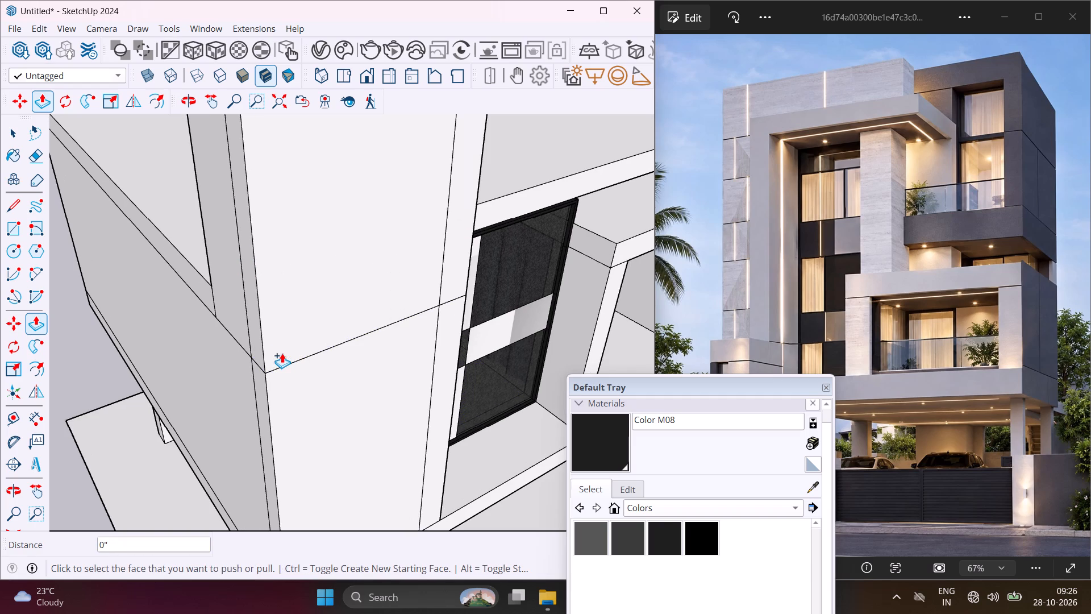
middle_click_drag(365, 344, 70, 349)
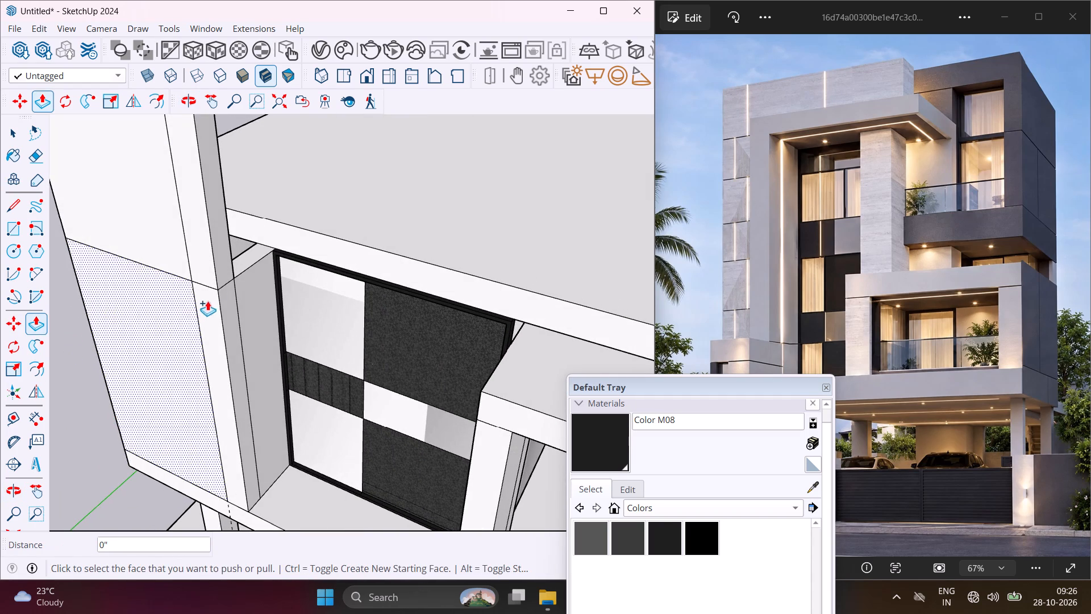
scroll(244, 259, "up", 4)
double_click(244, 259)
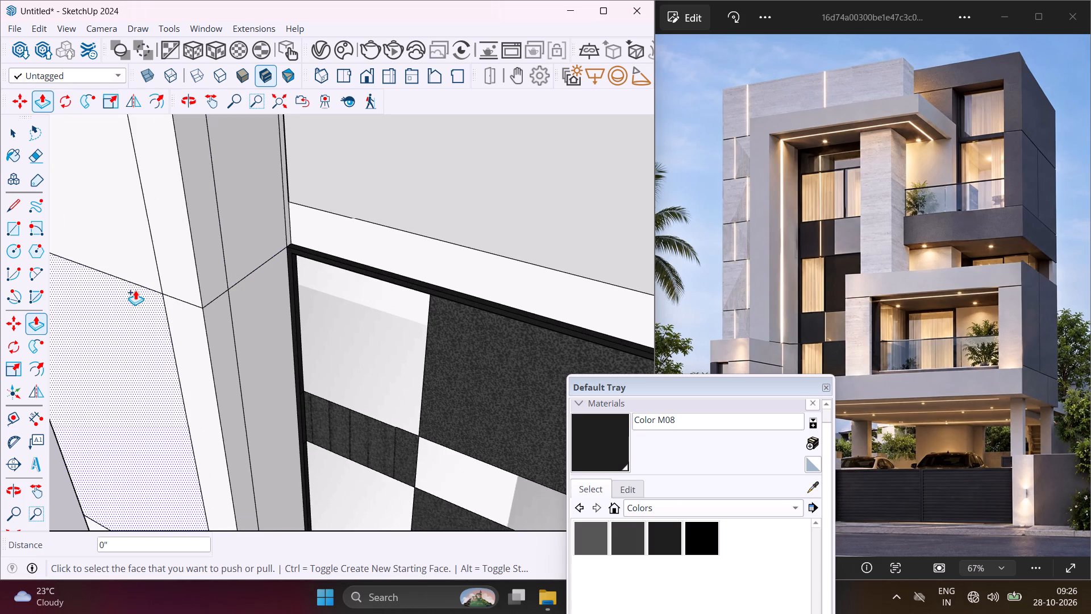
scroll(128, 293, "down", 13)
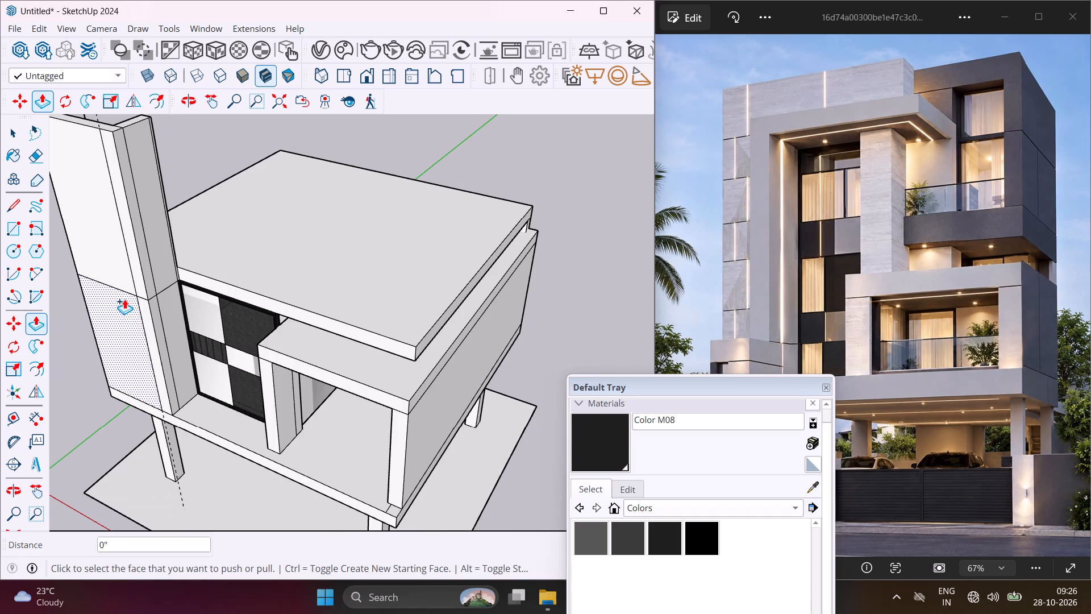
key("Escape")
key("space")
Draw a 1' vertical line across the roof slab's front face, up from the window panel frame's outer top corner.
scroll(301, 315, "up", 4)
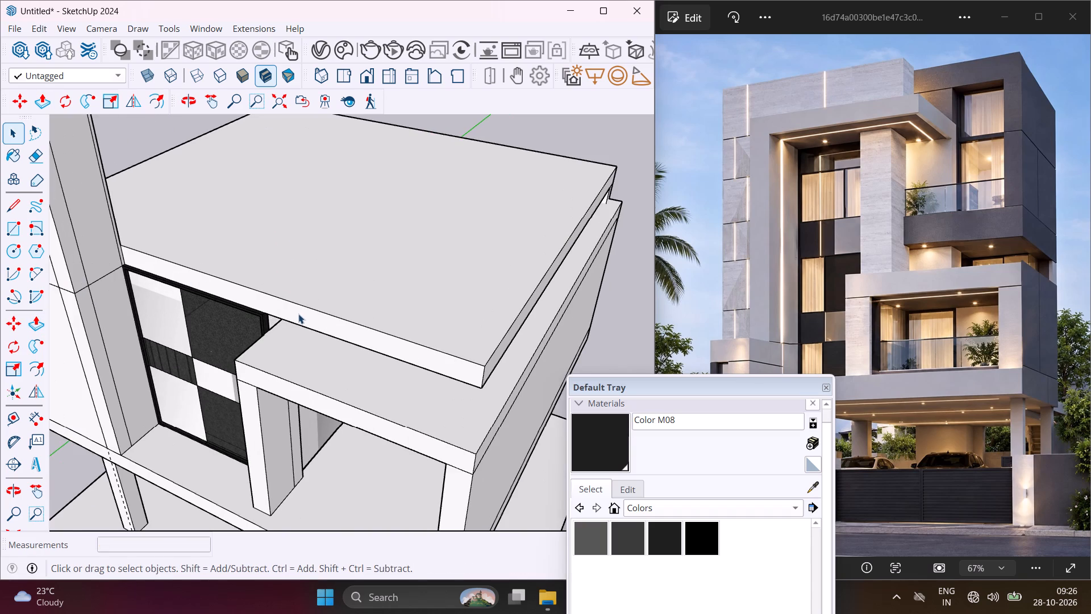
scroll(284, 312, "up", 5)
middle_click_drag(286, 316, 474, 264)
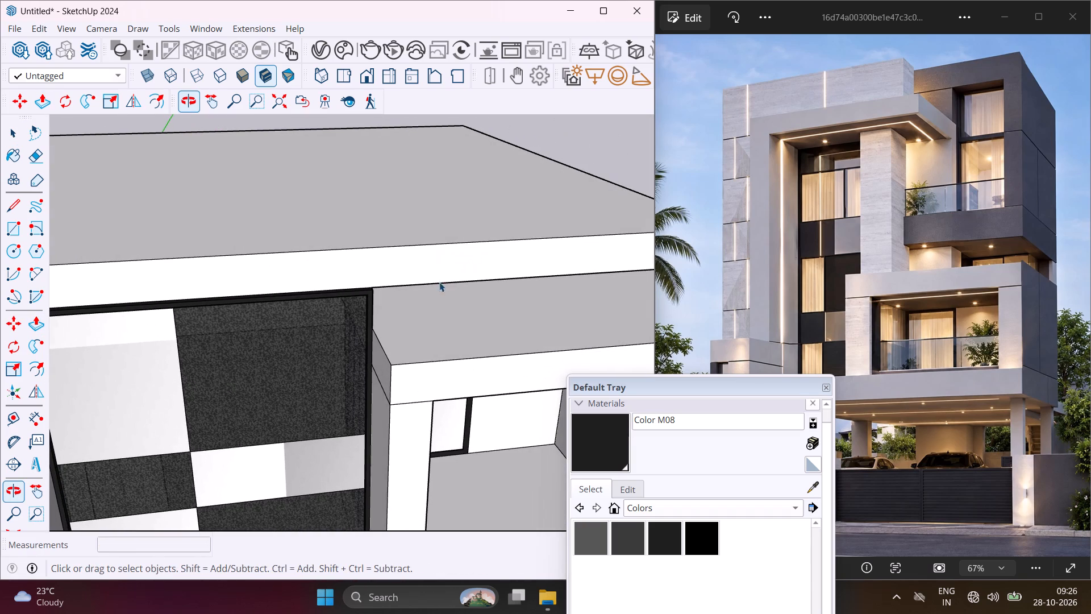
scroll(414, 287, "up", 3)
middle_click_drag(413, 287, 406, 270)
scroll(406, 270, "up", 1)
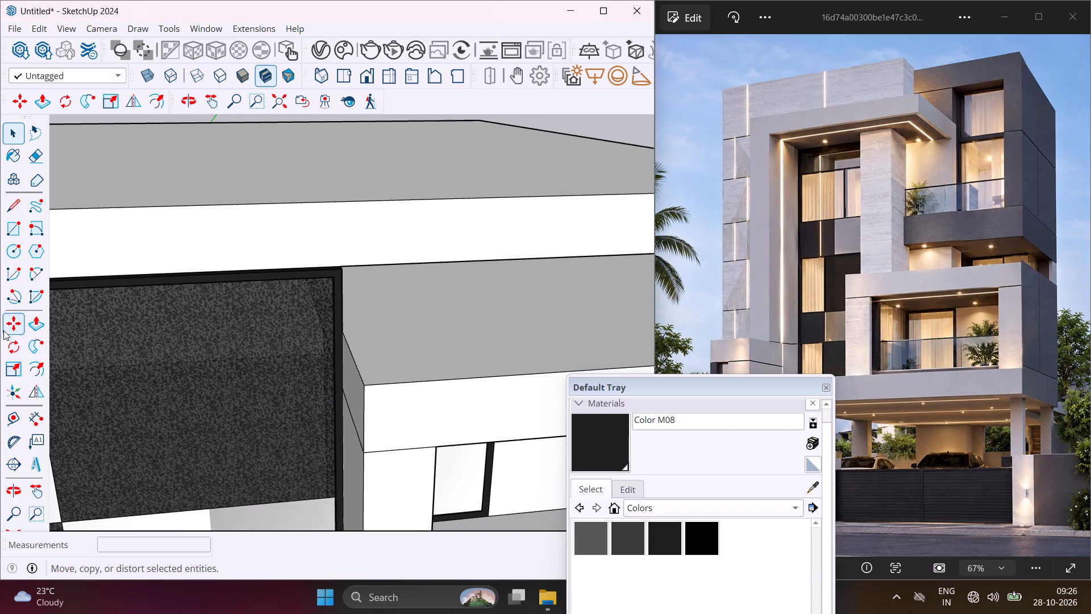
left_click(14, 211)
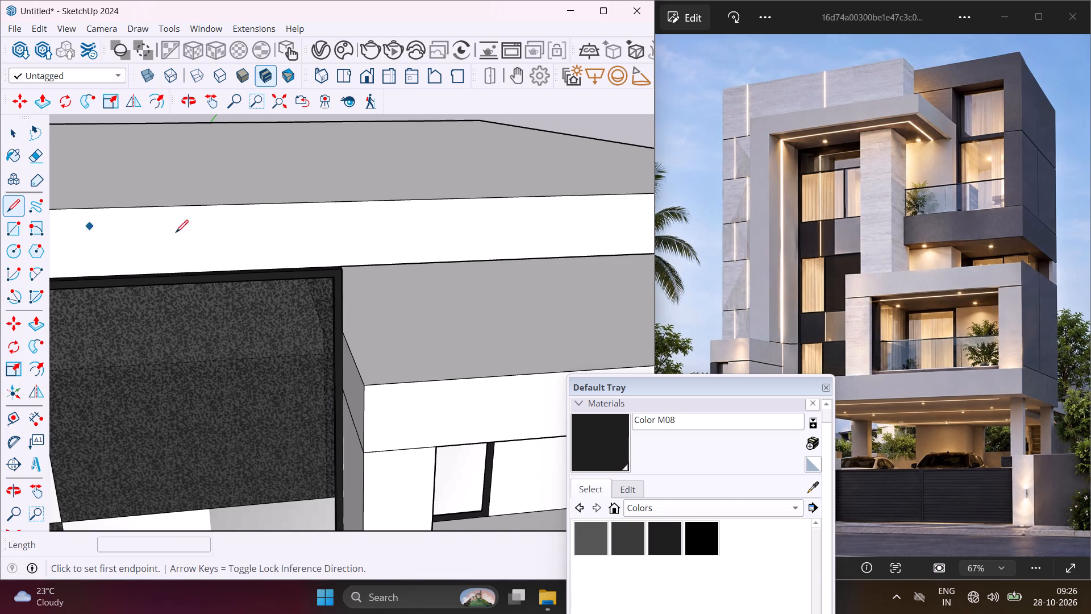
scroll(331, 258, "up", 8)
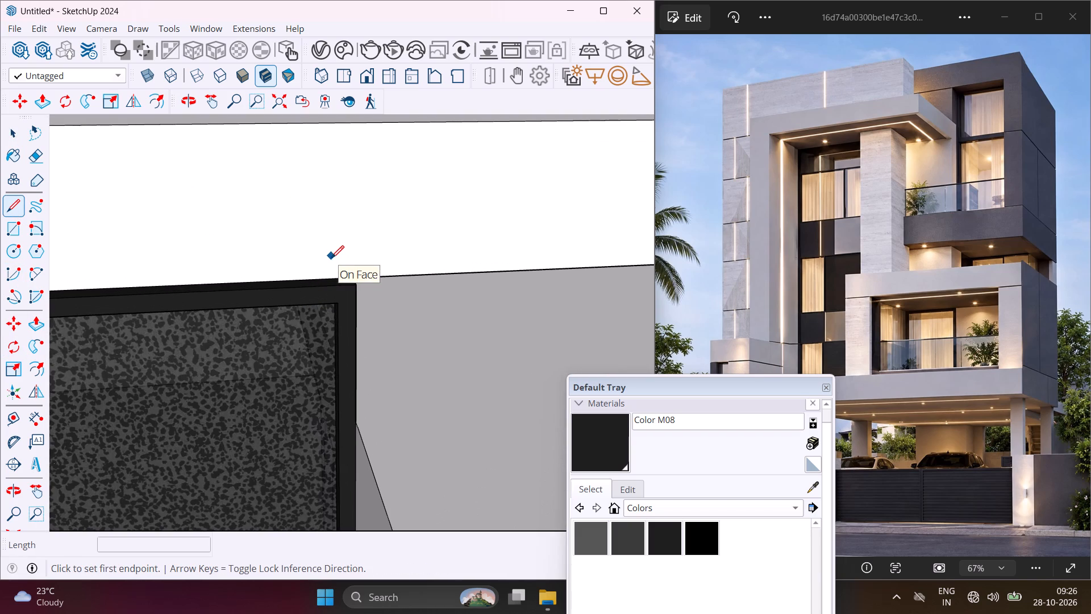
left_click(355, 276)
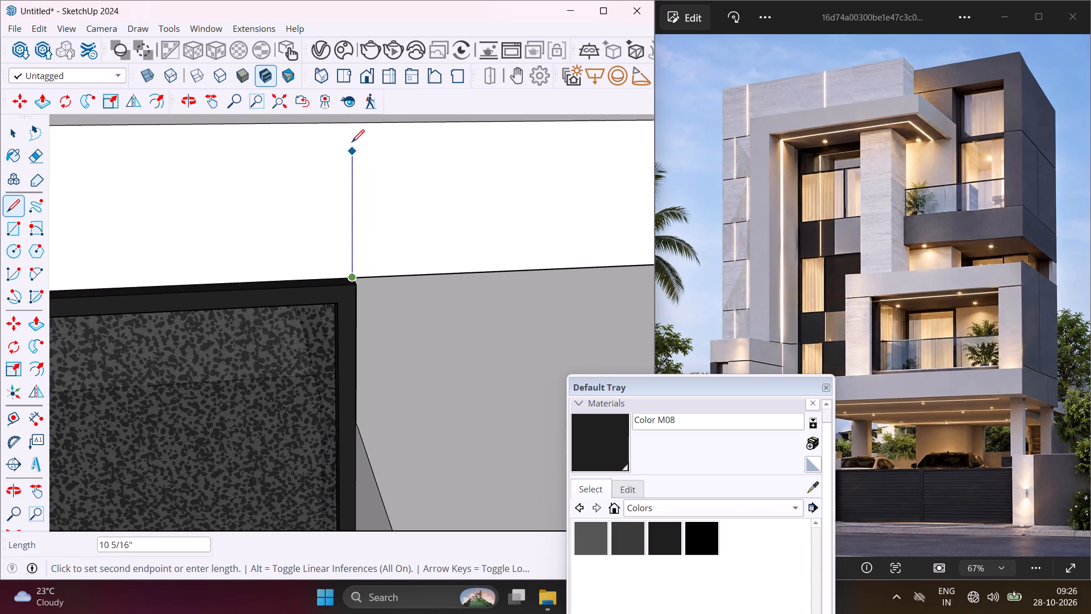
left_click(353, 124)
key("Escape")
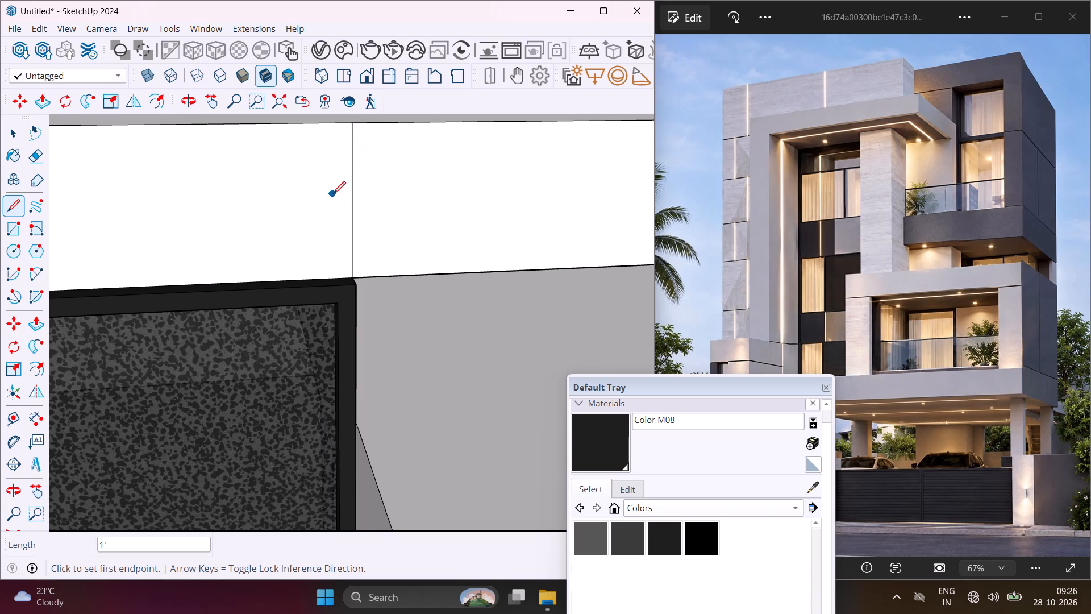
key("space")
Push/Pull the slab's front face above the window panel about 2 3/16" inward, recessing it from the rest of the slab edge.
scroll(331, 191, "down", 19)
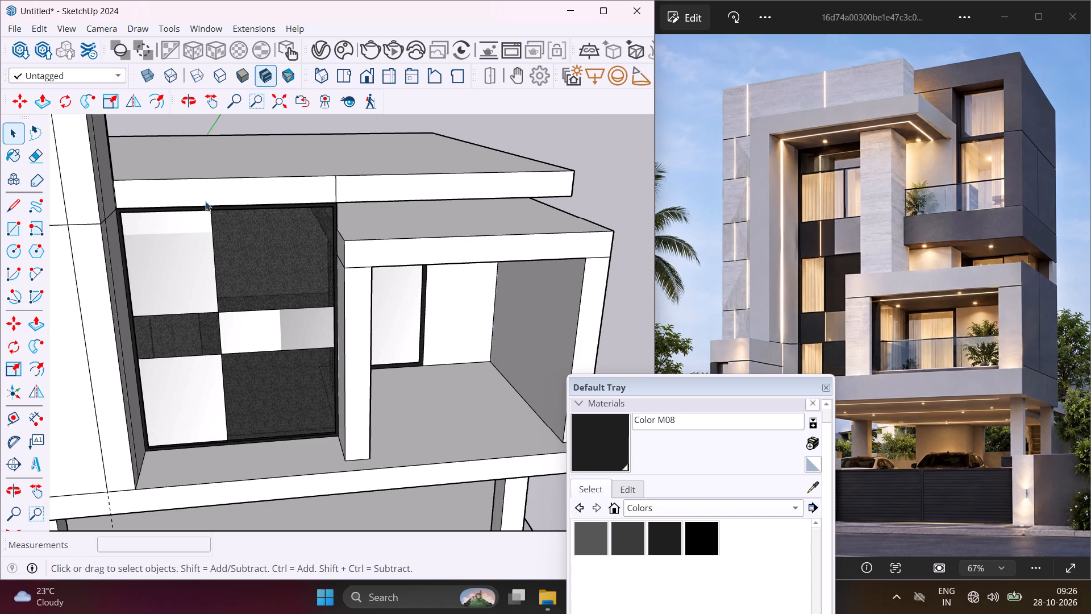
middle_click_drag(85, 215, 3, 321)
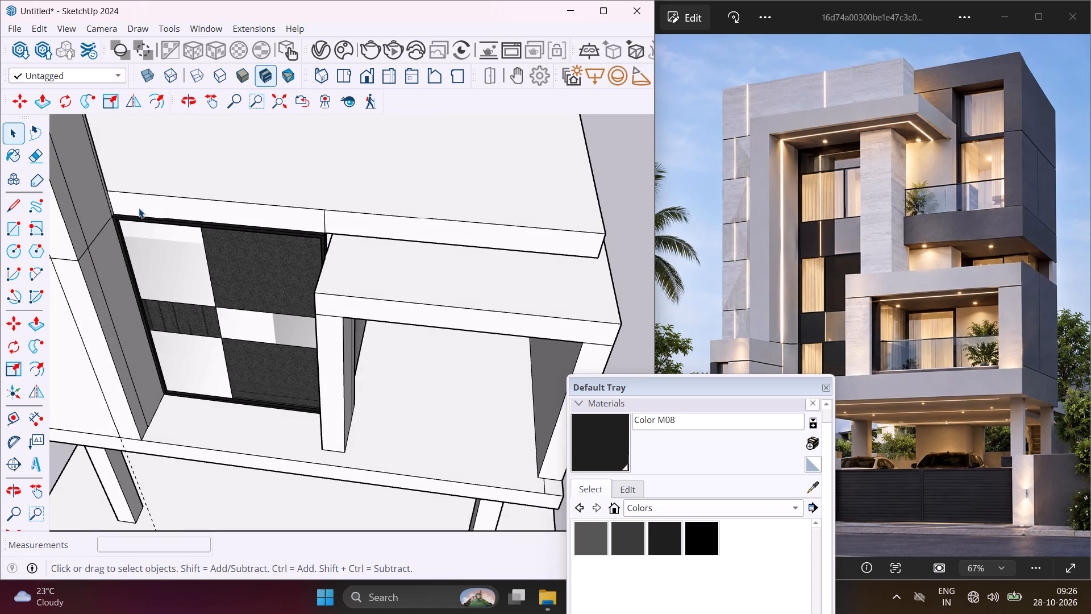
left_click(139, 207)
middle_click_drag(293, 176, 24, 267)
scroll(221, 222, "down", 5)
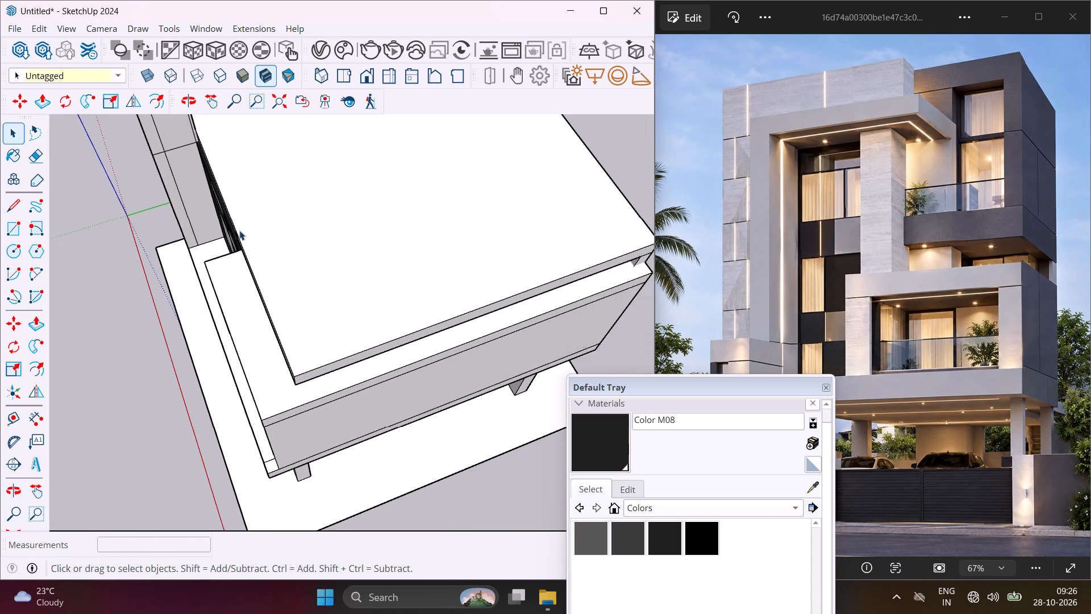
middle_click_drag(223, 202, 656, 76)
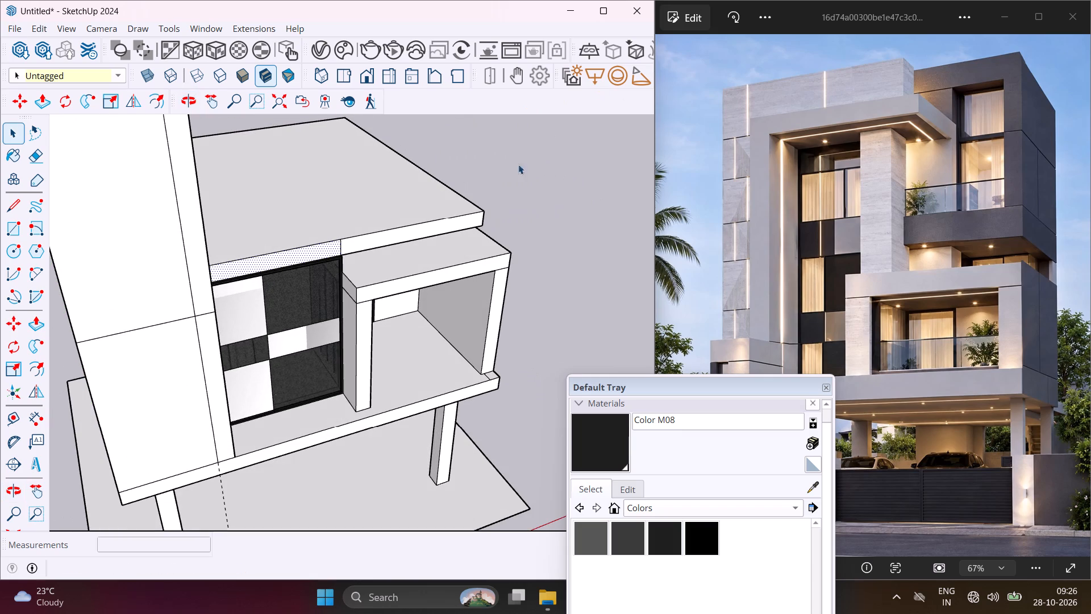
scroll(289, 257, "up", 4)
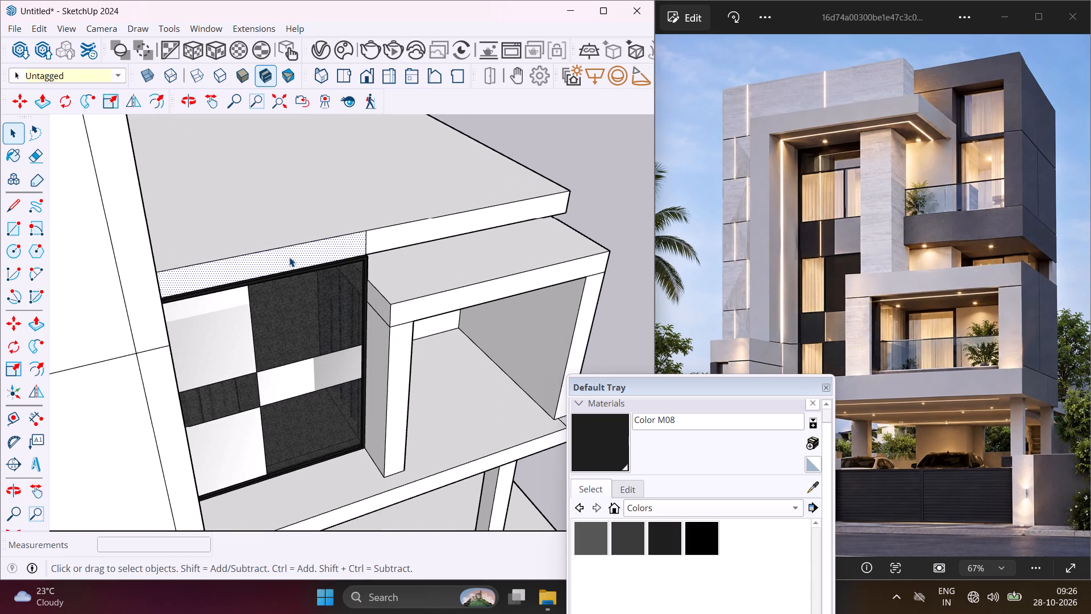
key("p")
left_click(289, 257)
left_click(285, 246)
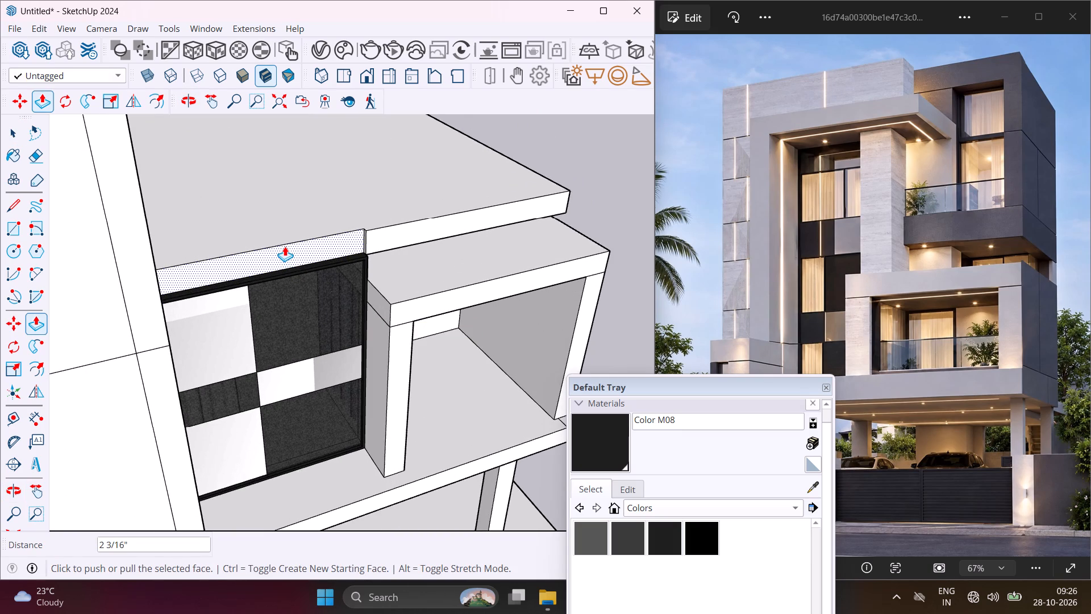
key("Escape")
key("space")
Draw an 8' by 4 1/8" rectangle over the top face of the window panel's black frame, corner to corner.
middle_click_drag(356, 222, 335, 248)
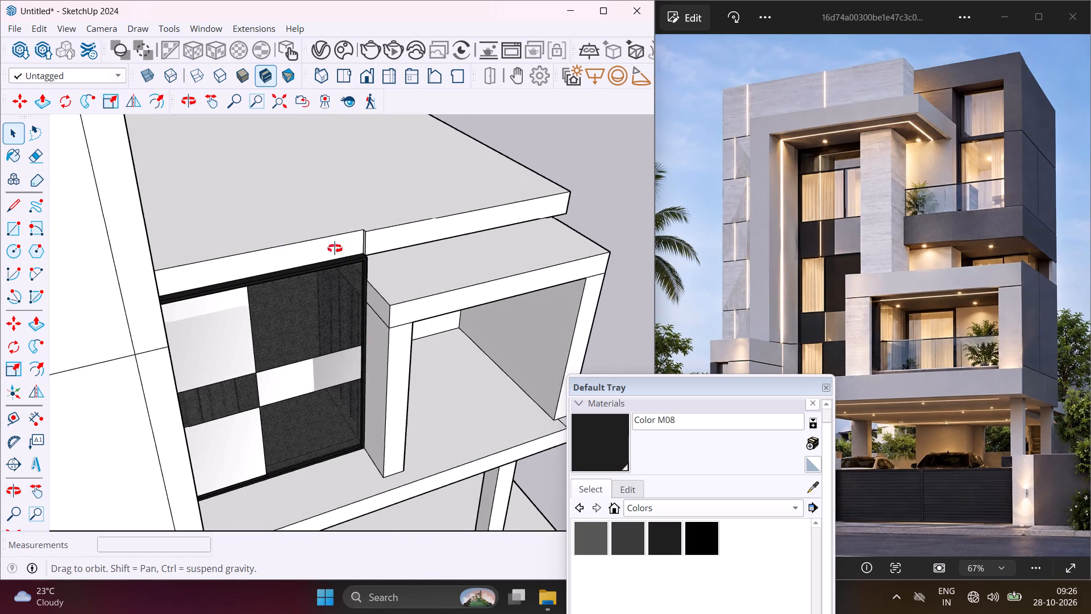
middle_click_drag(335, 248, 0, 403)
scroll(215, 262, "down", 4)
middle_click_drag(214, 268, 265, 231)
scroll(214, 268, "up", 1)
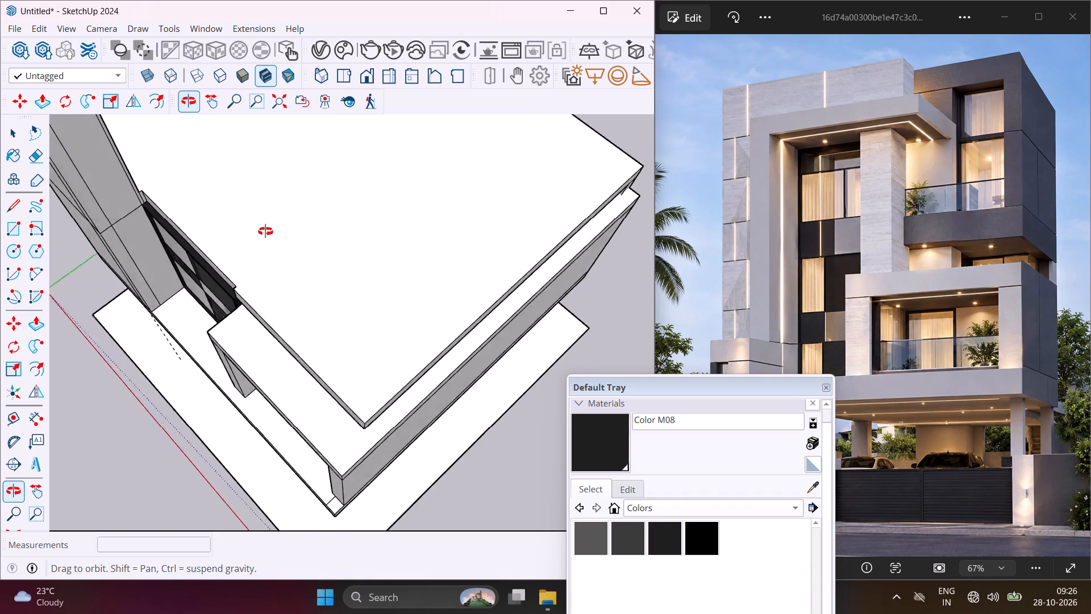
middle_click_drag(265, 231, 352, 139)
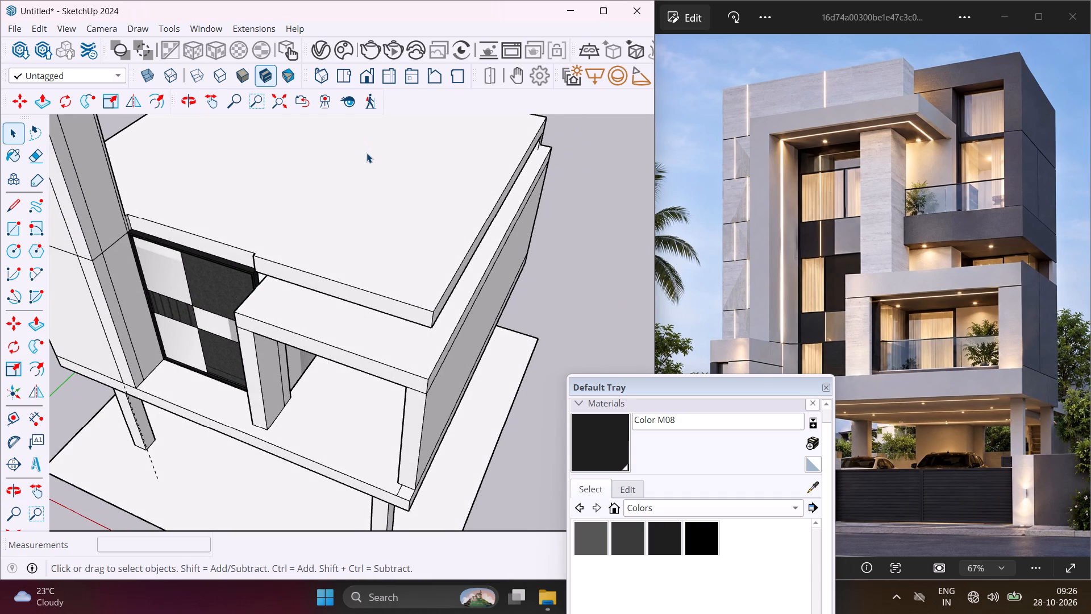
left_click(7, 229)
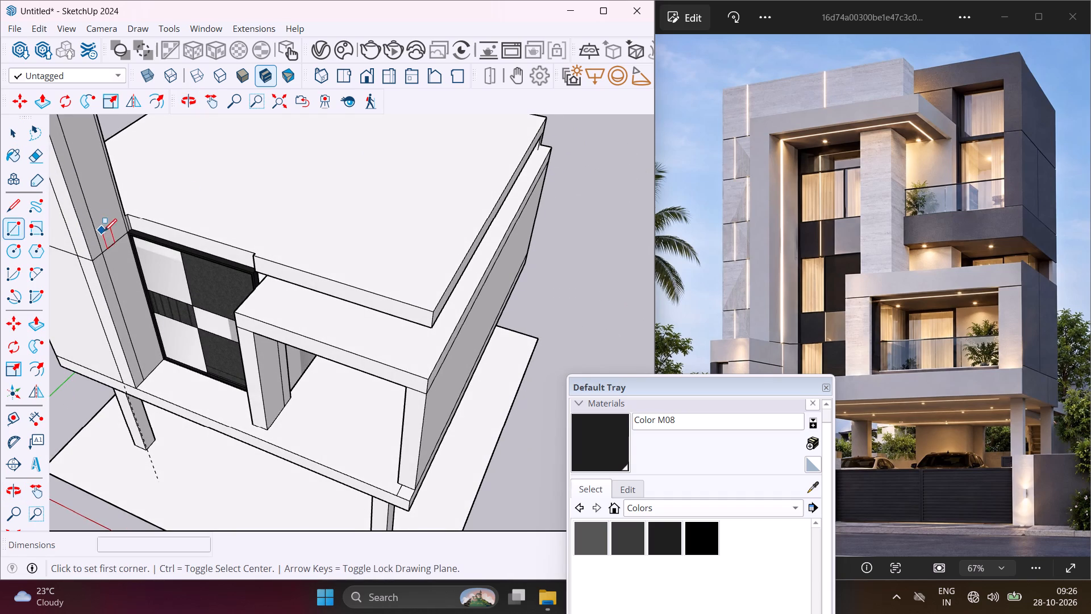
scroll(121, 235, "up", 14)
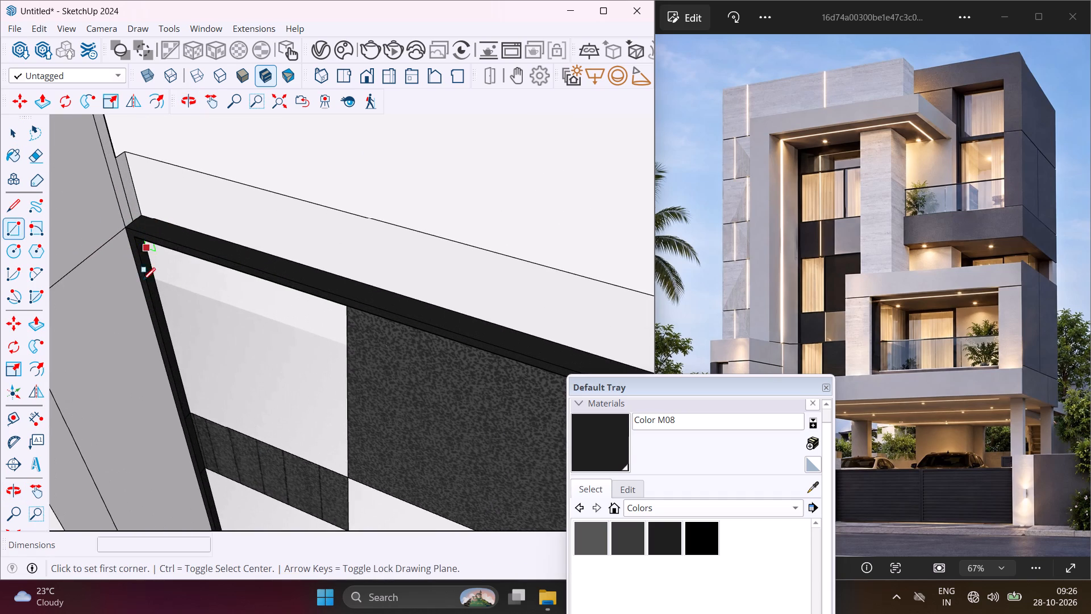
scroll(142, 315, "up", 1)
middle_click_drag(151, 237, 141, 287)
scroll(140, 210, "up", 4)
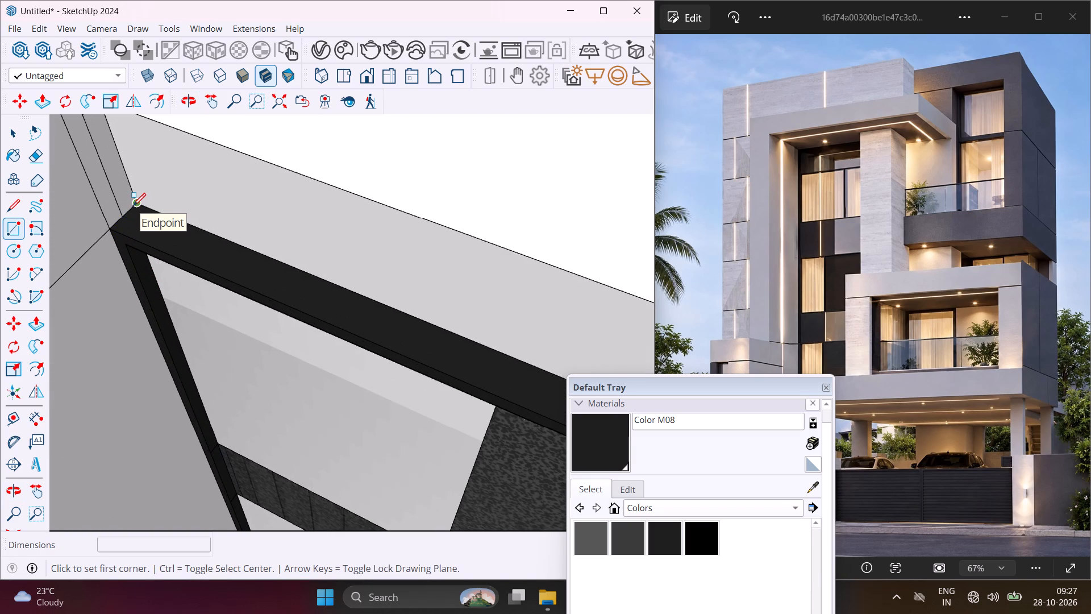
left_click(133, 206)
scroll(133, 230, "down", 5)
scroll(184, 262, "down", 5)
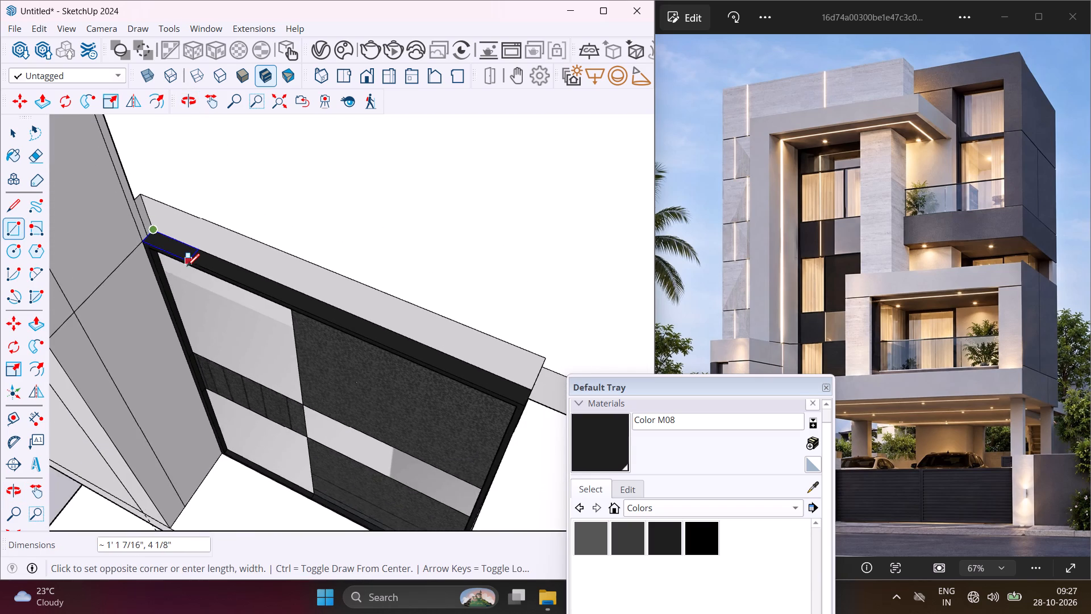
scroll(193, 269, "down", 4)
middle_click_drag(302, 309, 509, 299)
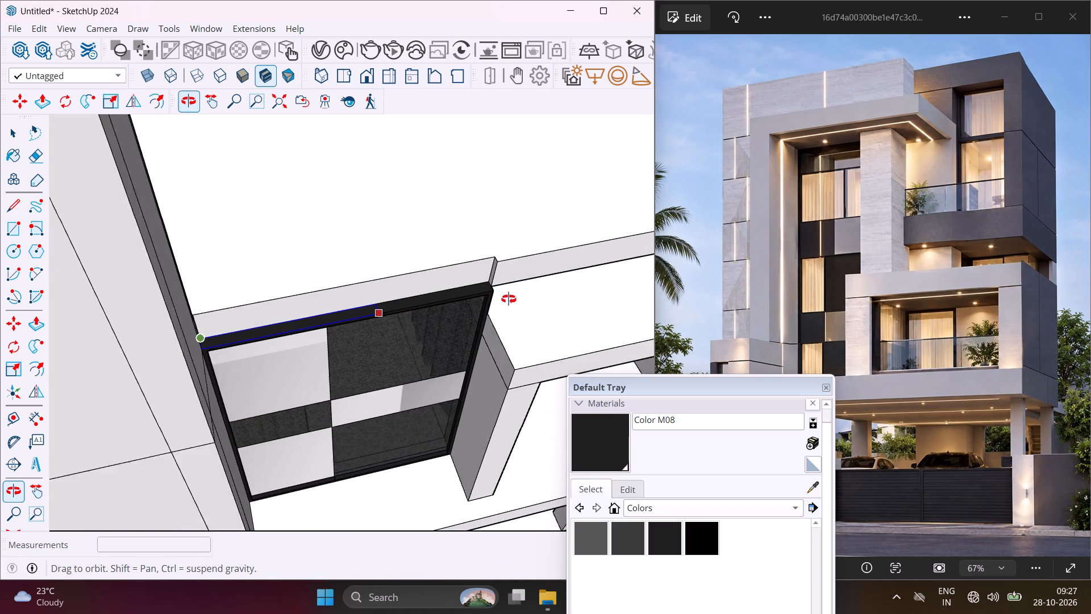
middle_click_drag(509, 299, 544, 283)
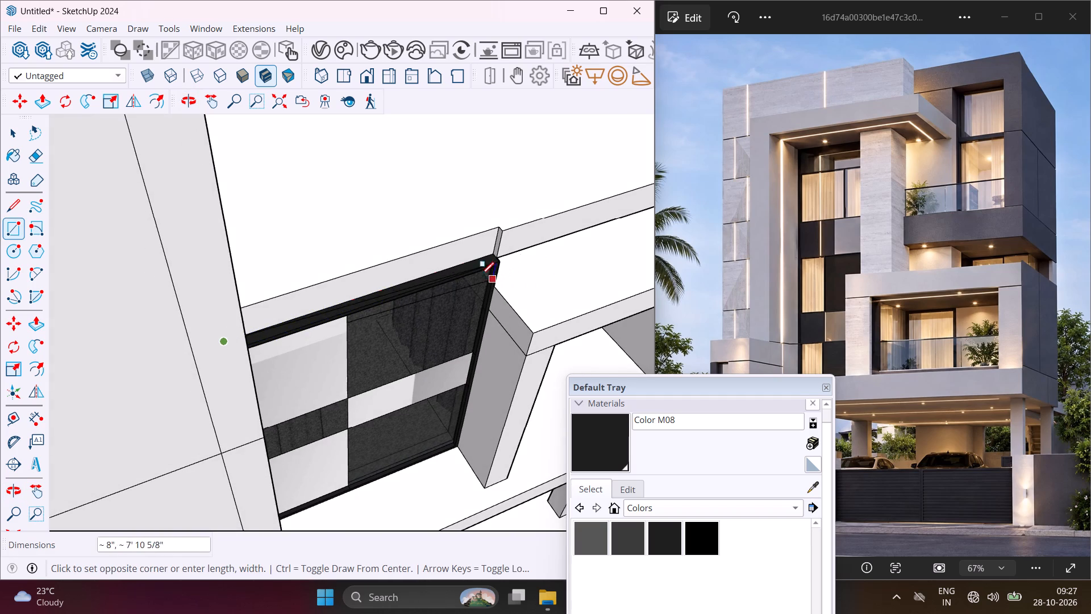
scroll(484, 265, "up", 8)
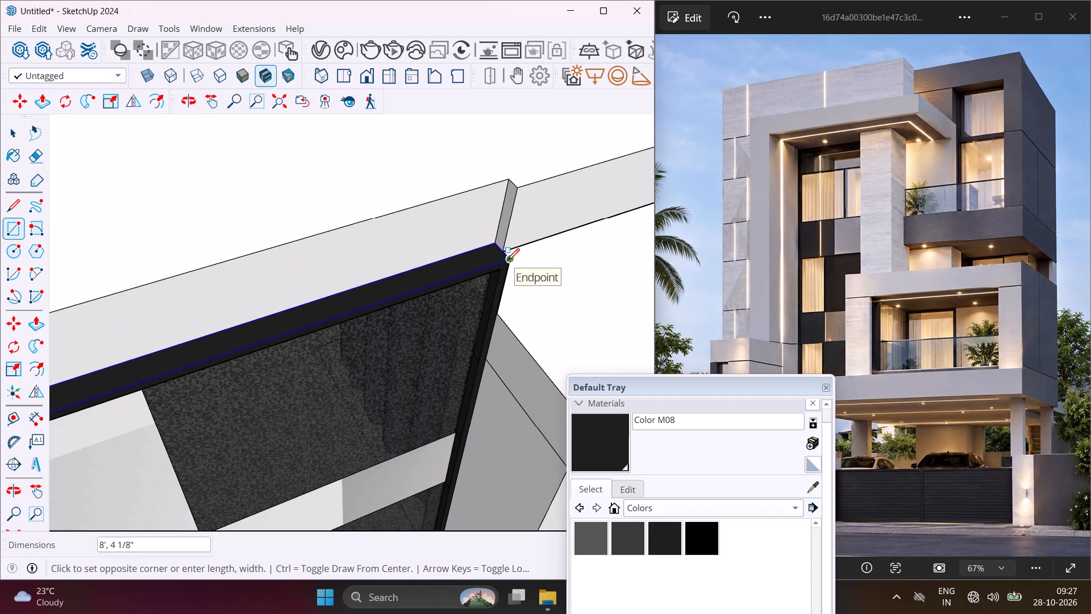
left_click(507, 261)
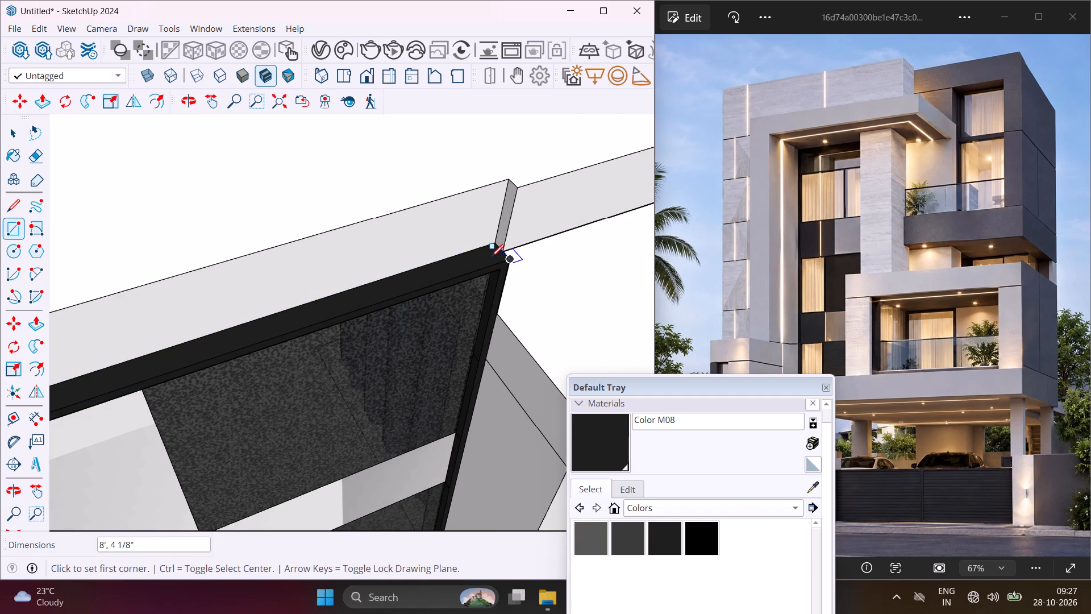
key("Escape")
key("space")
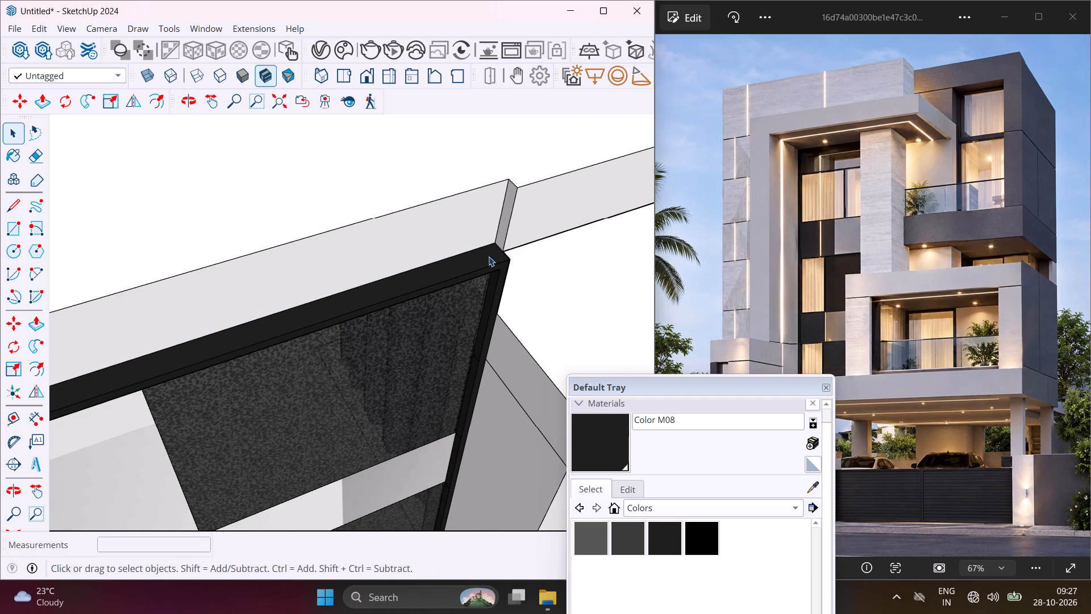
Push/Pull the black frame's top face up 1', level with the top of the roof slab.
scroll(485, 253, "up", 3)
left_click(480, 254)
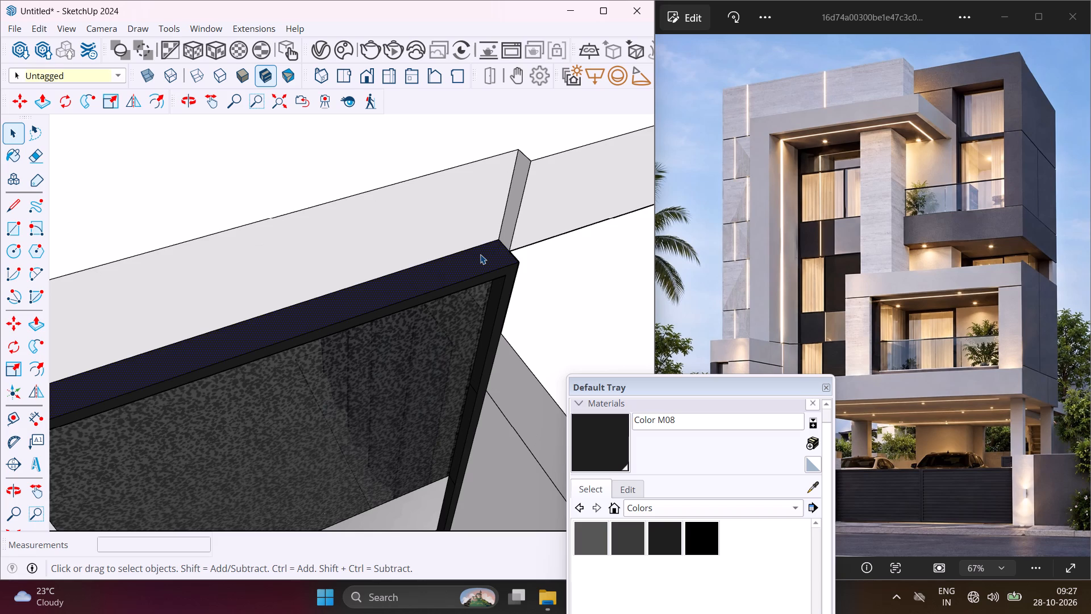
key("p")
left_click(480, 254)
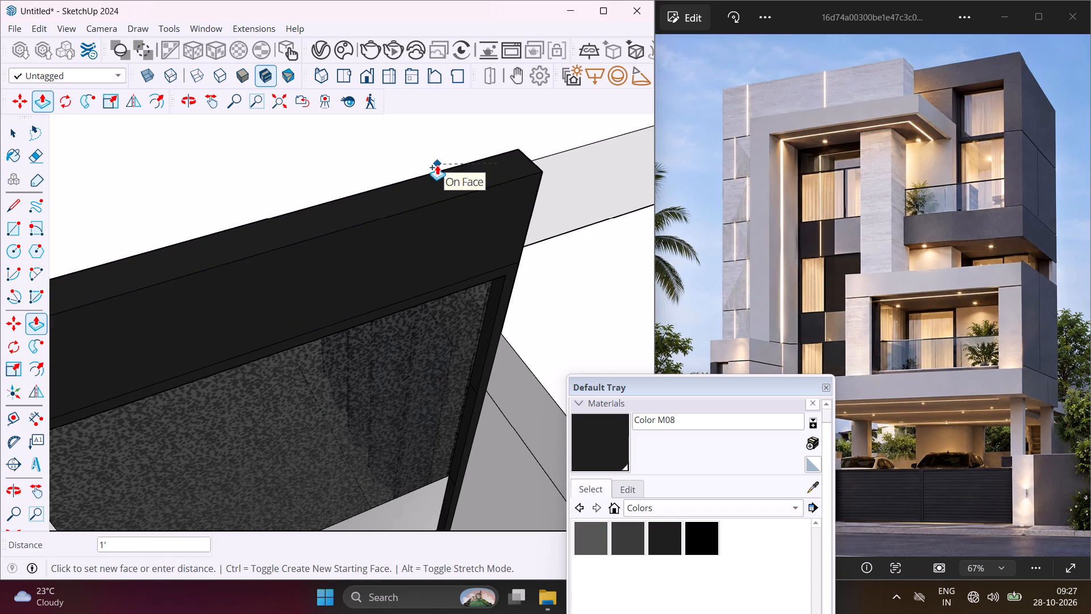
left_click(437, 165)
Push/Pull the top face of the raised black strip up a further 8' to form the upper-storey panel above the window.
middle_click_drag(484, 151, 313, 222)
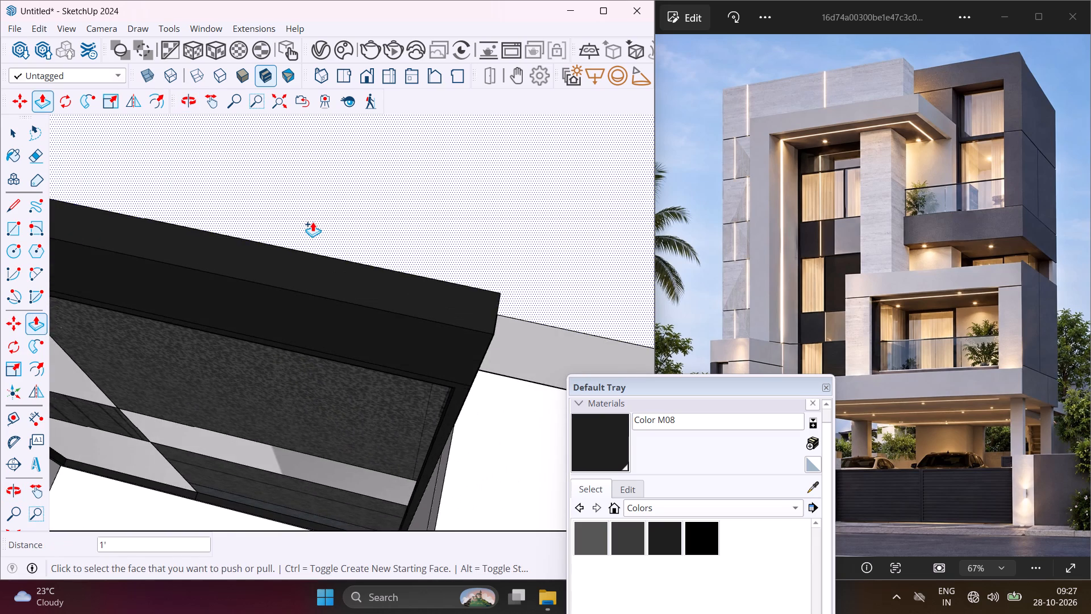
scroll(311, 221, "down", 5)
scroll(362, 254, "up", 3)
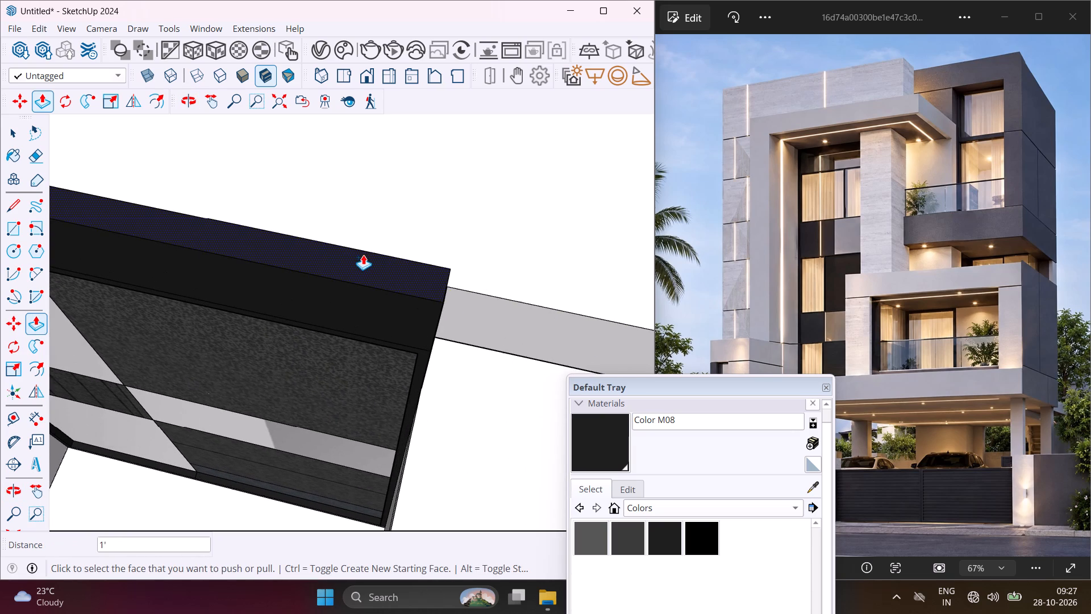
left_click(363, 255)
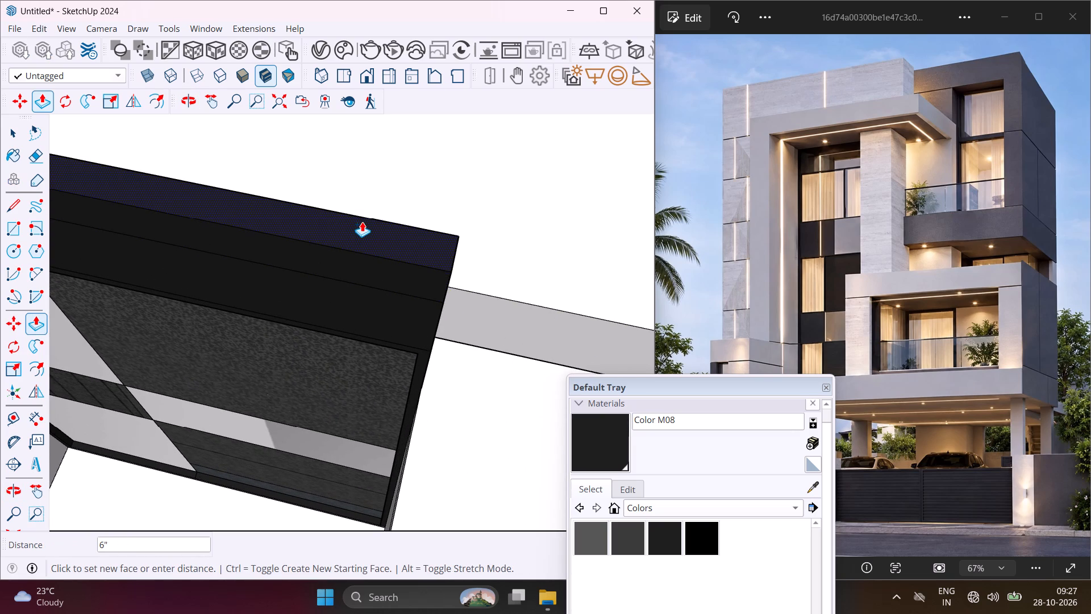
key("8")
key("apostrophe")
key("Return")
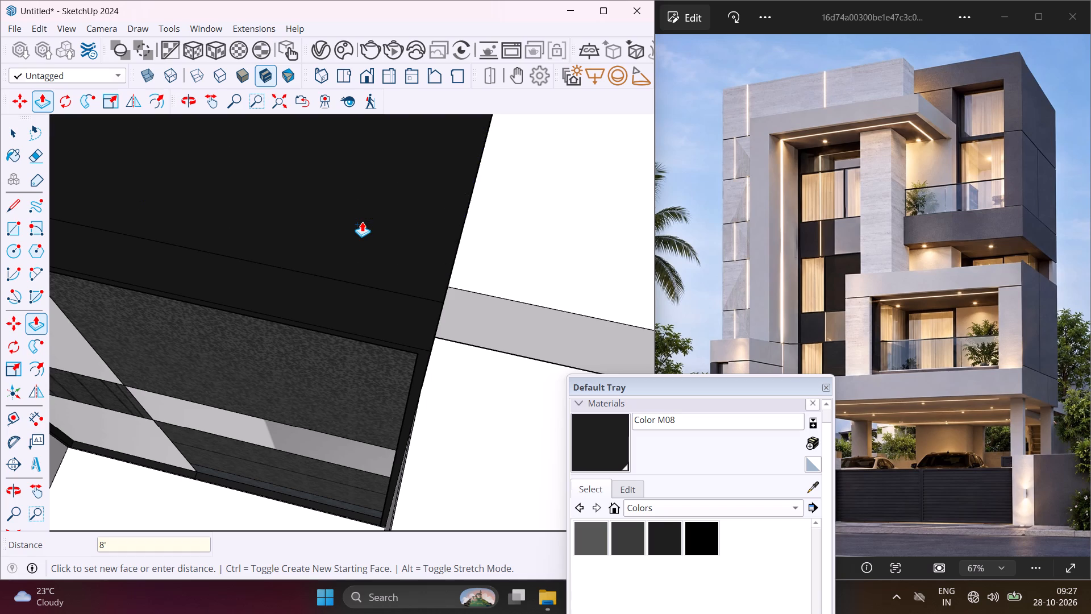
scroll(362, 222, "down", 11)
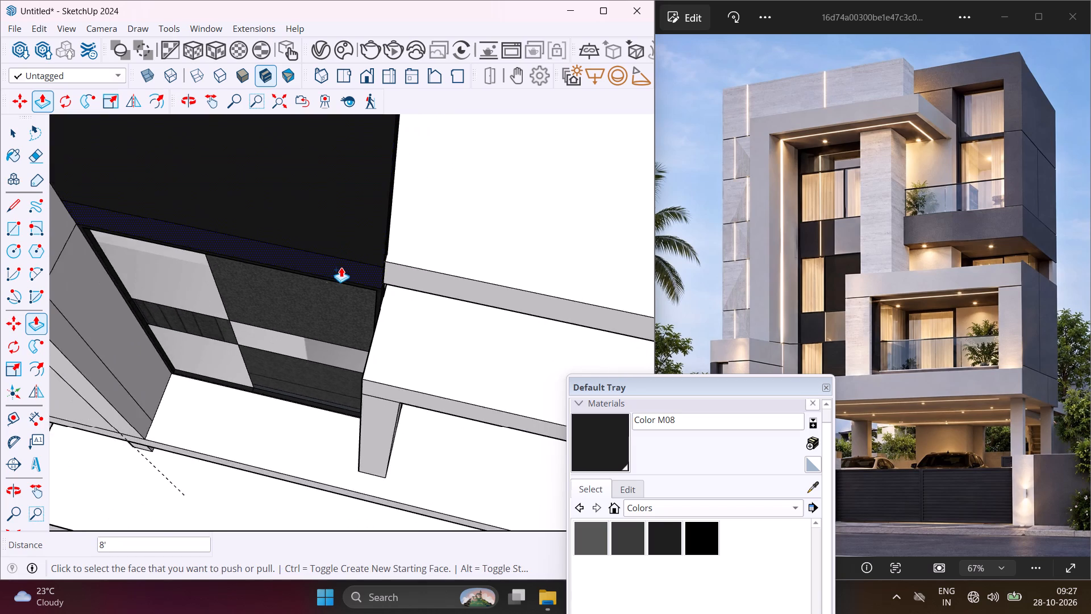
scroll(340, 267, "down", 13)
middle_click_drag(334, 279, 333, 267)
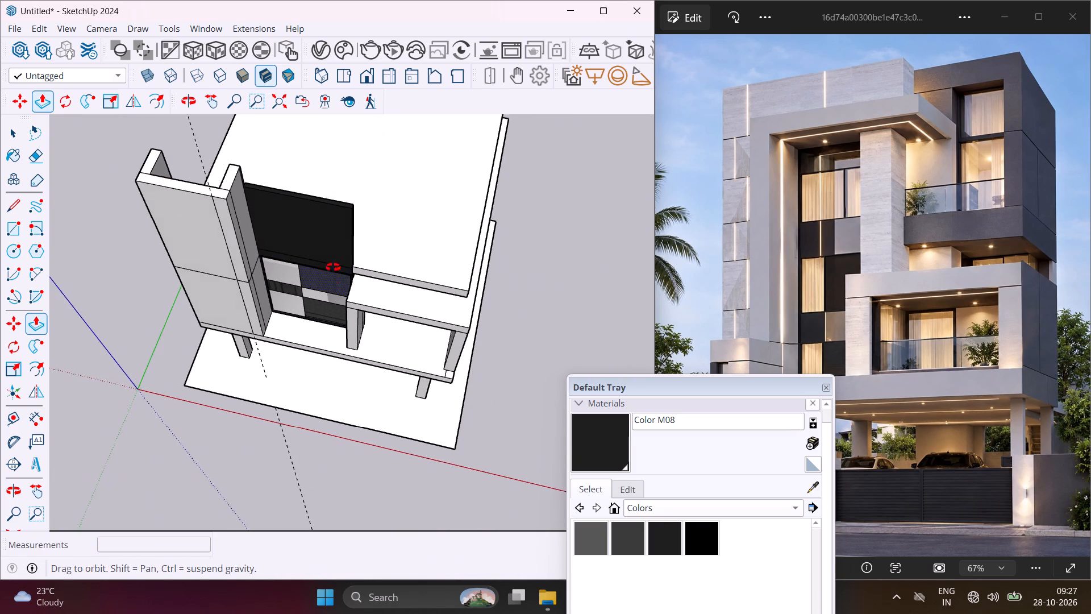
middle_click_drag(333, 267, 417, 137)
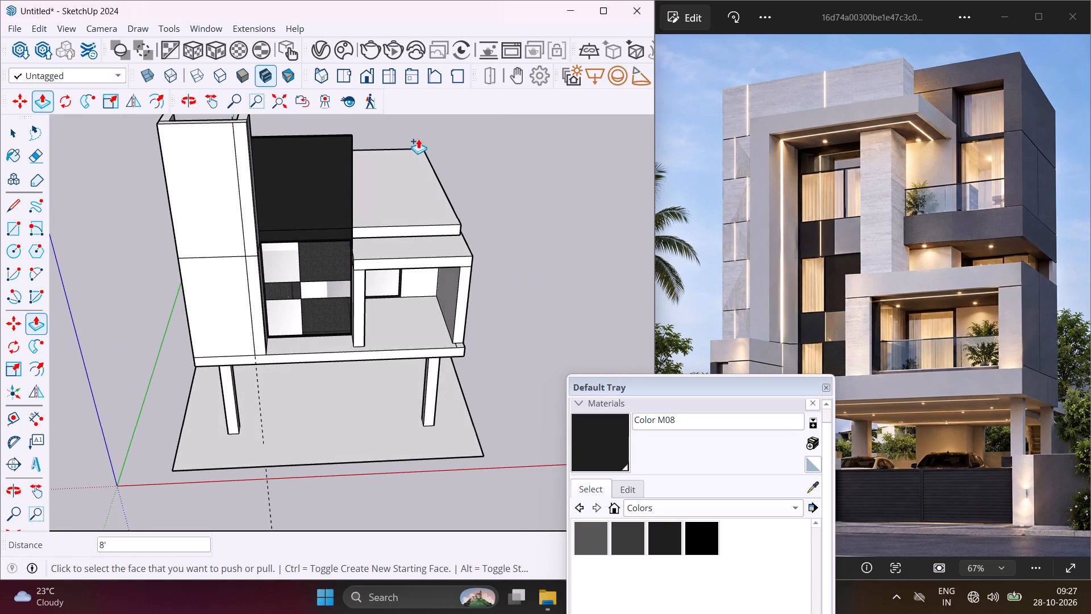
Copy the front face of the raised black upper-storey panel about 21' 1 7/8" sideways, clear of the building.
key("Escape")
key("space")
left_click(328, 185)
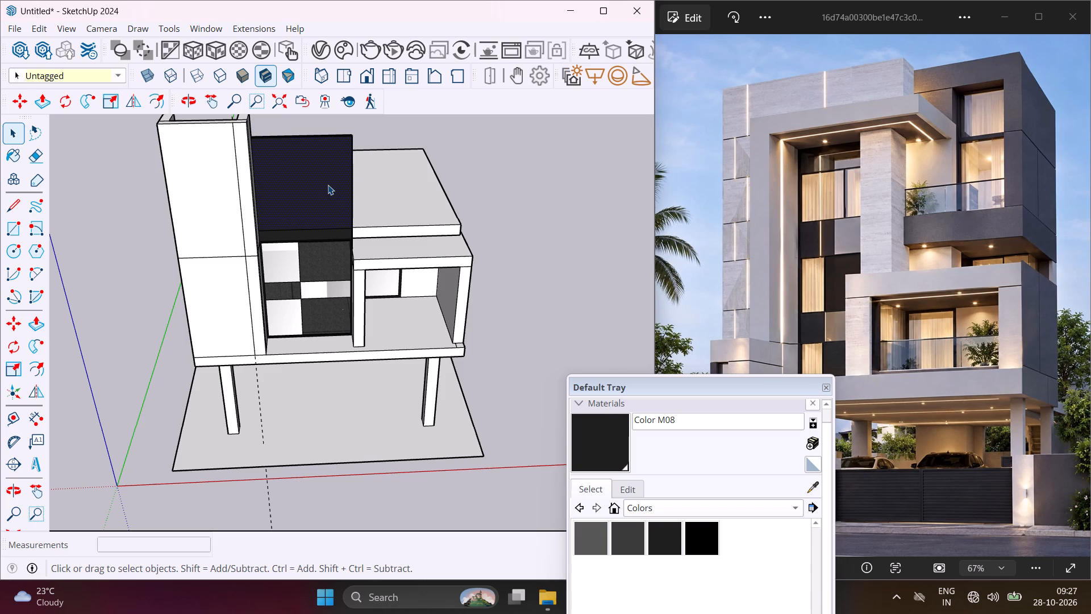
key("m")
left_click(328, 185)
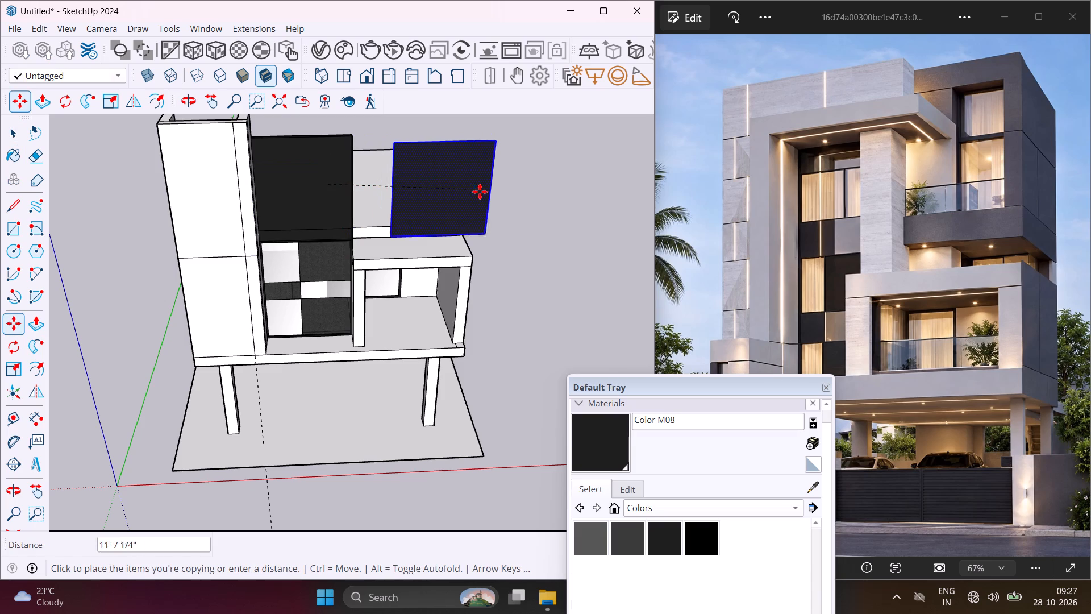
left_click(589, 190)
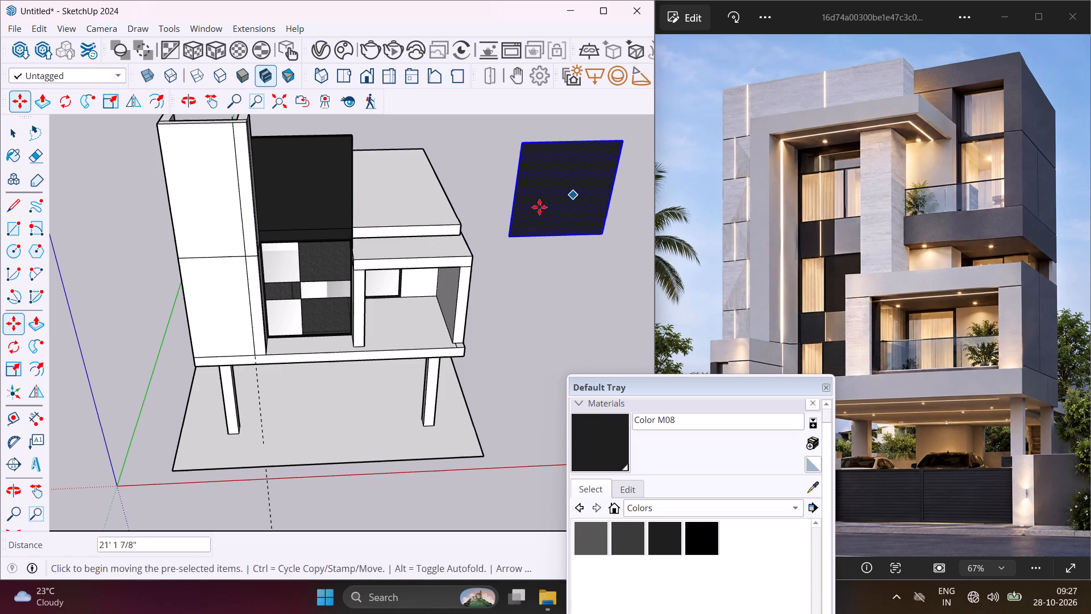
key("Escape")
key("space")
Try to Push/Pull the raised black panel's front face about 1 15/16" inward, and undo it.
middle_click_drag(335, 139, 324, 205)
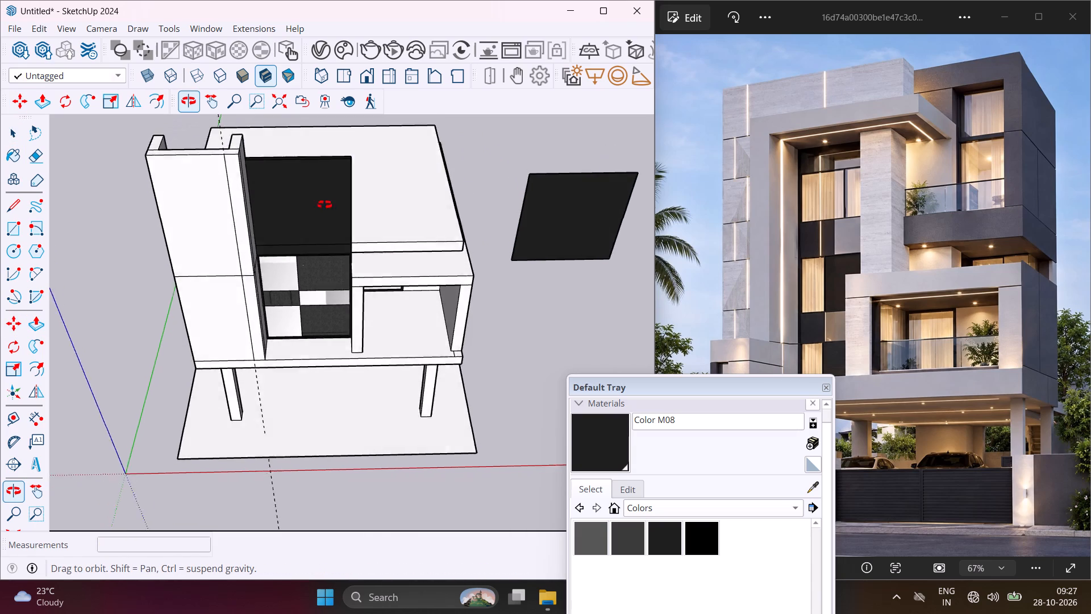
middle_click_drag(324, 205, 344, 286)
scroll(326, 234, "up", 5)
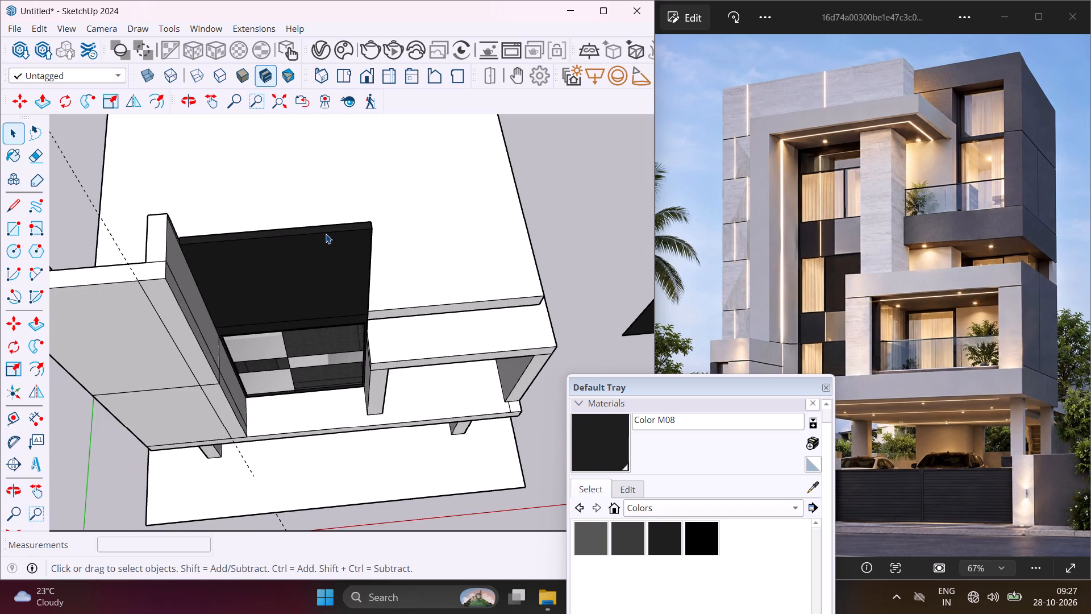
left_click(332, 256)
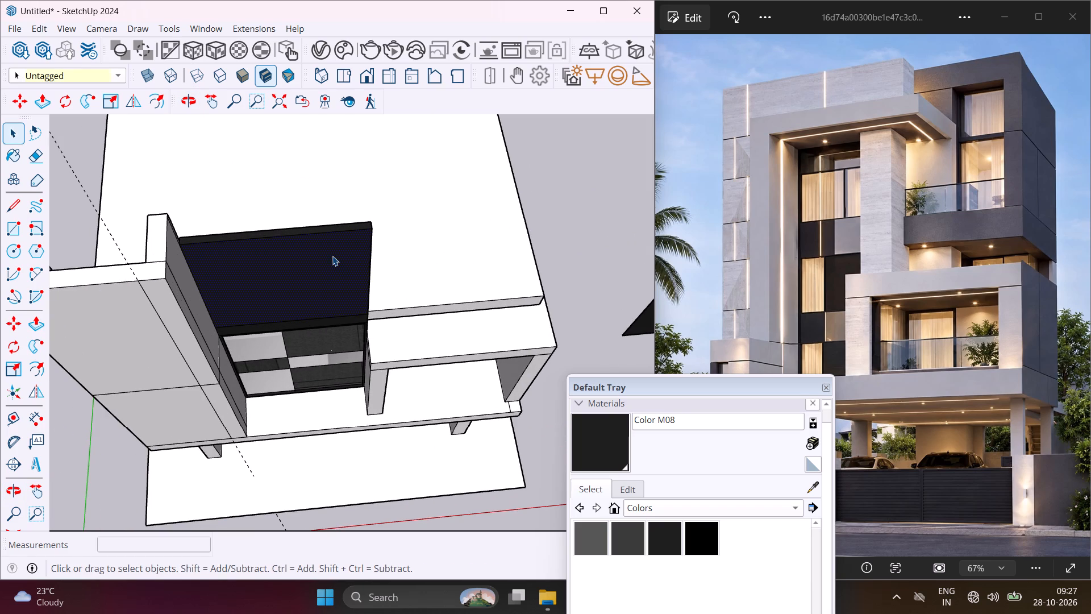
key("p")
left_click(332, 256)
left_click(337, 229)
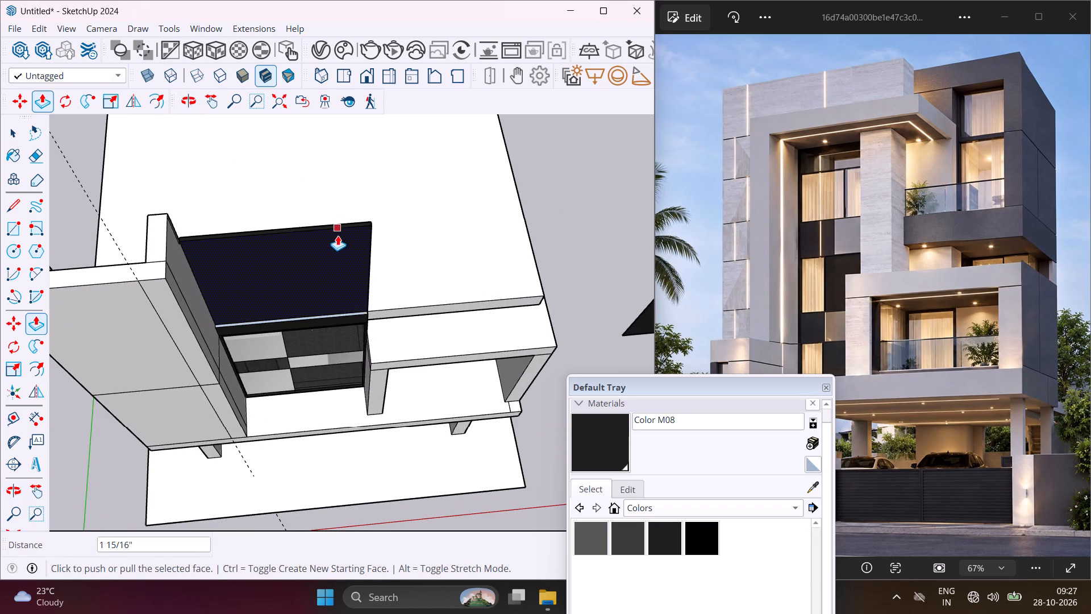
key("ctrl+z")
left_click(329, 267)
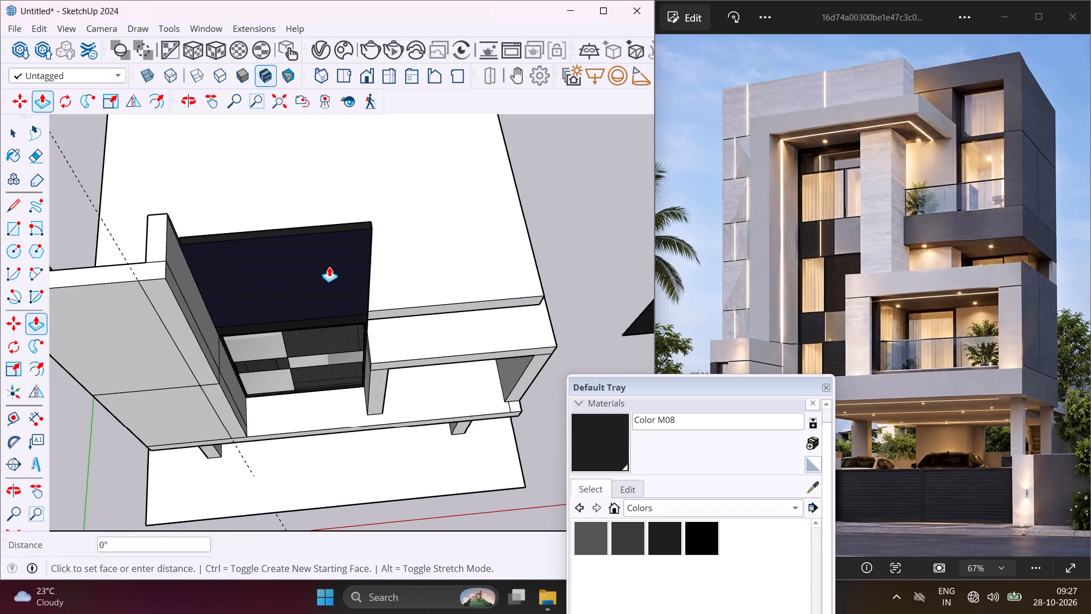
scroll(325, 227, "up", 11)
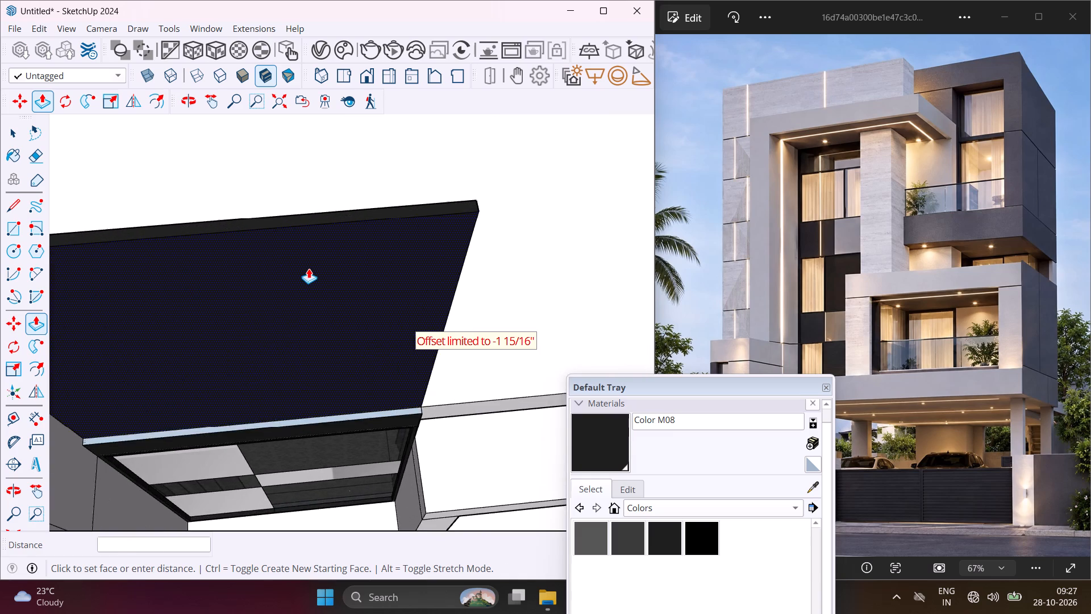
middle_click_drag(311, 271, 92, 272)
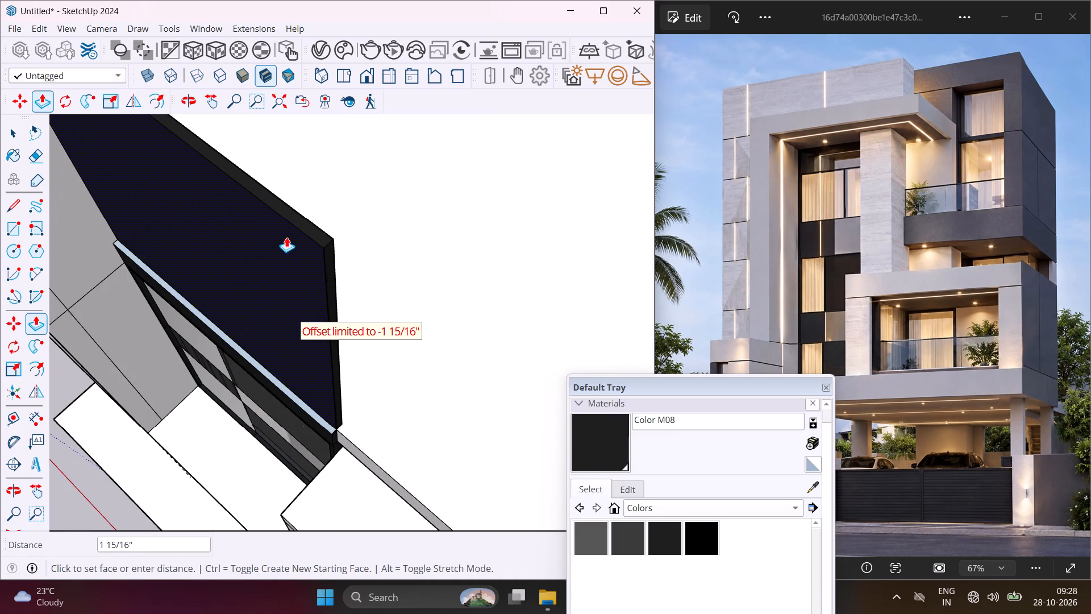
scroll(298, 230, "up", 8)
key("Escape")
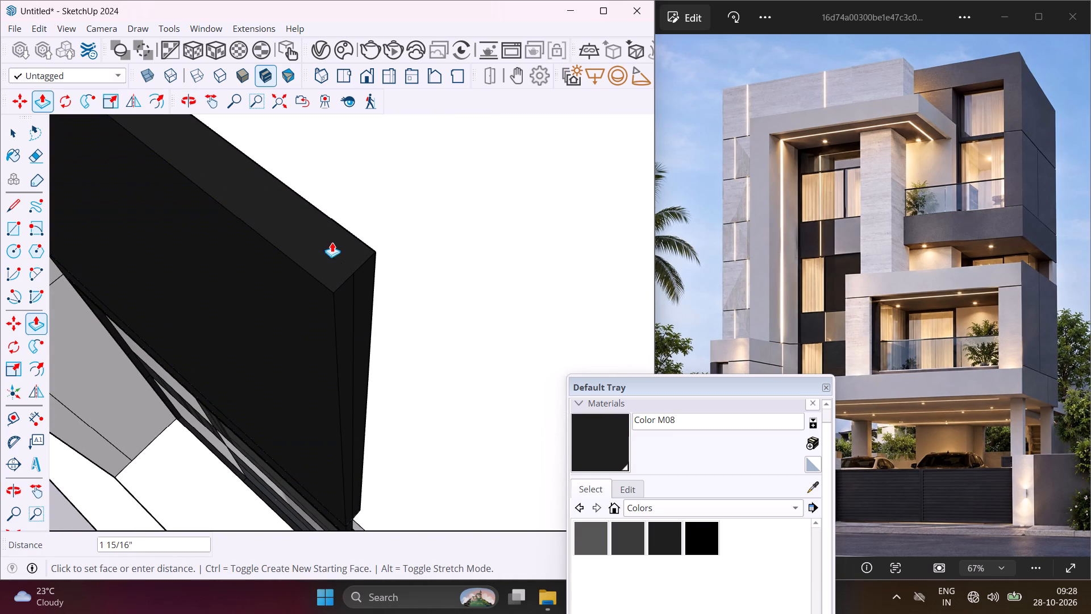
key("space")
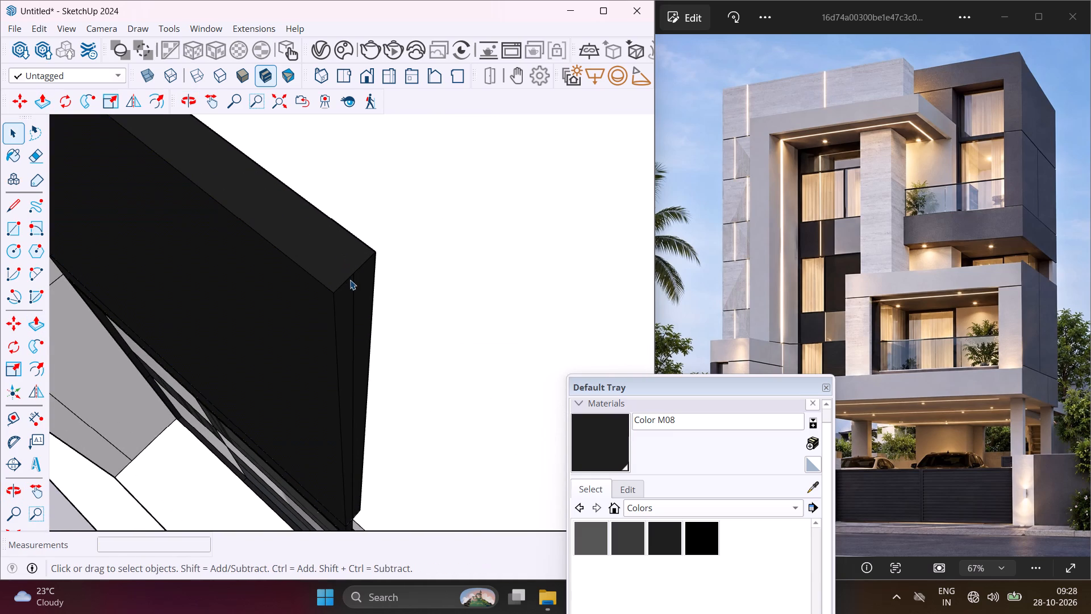
Erase the extra vertical edge dividing the end face of the raised black panel.
scroll(336, 313, "up", 2)
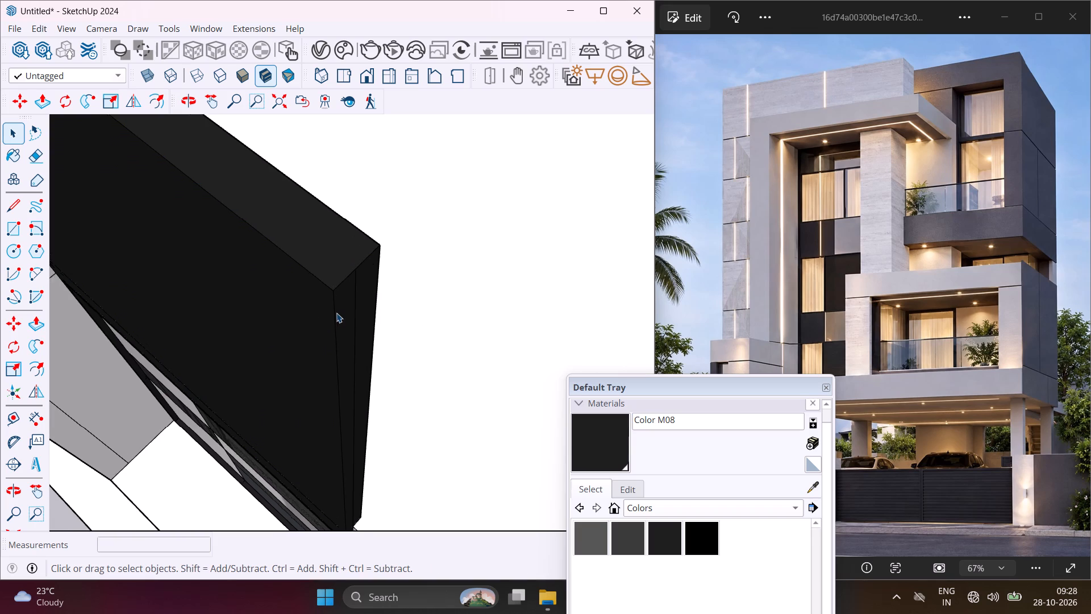
scroll(336, 313, "up", 3)
middle_click_drag(337, 311, 238, 309)
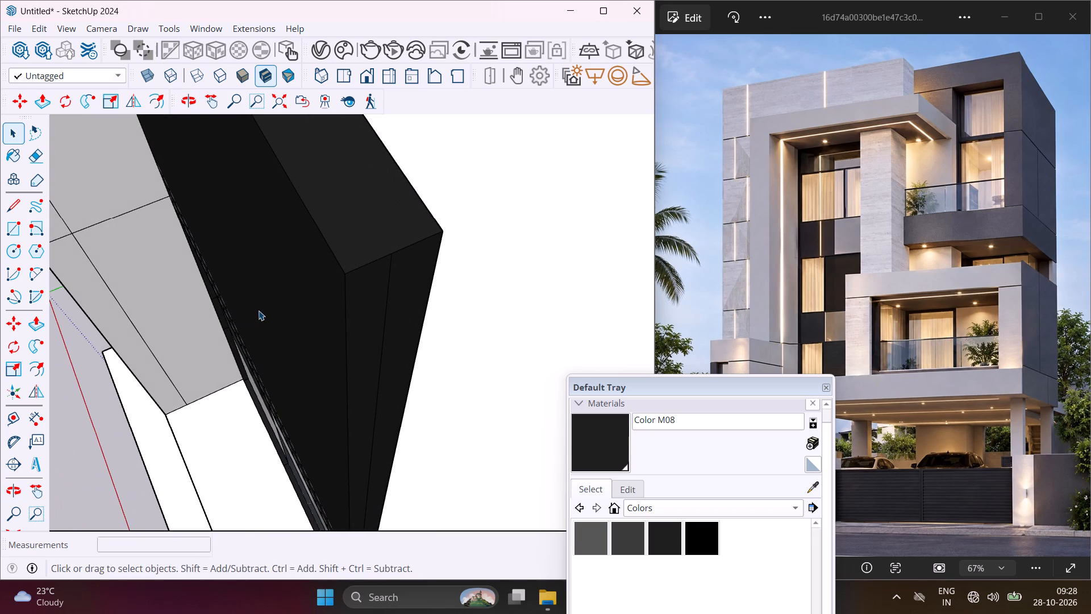
key("e")
left_click(395, 264)
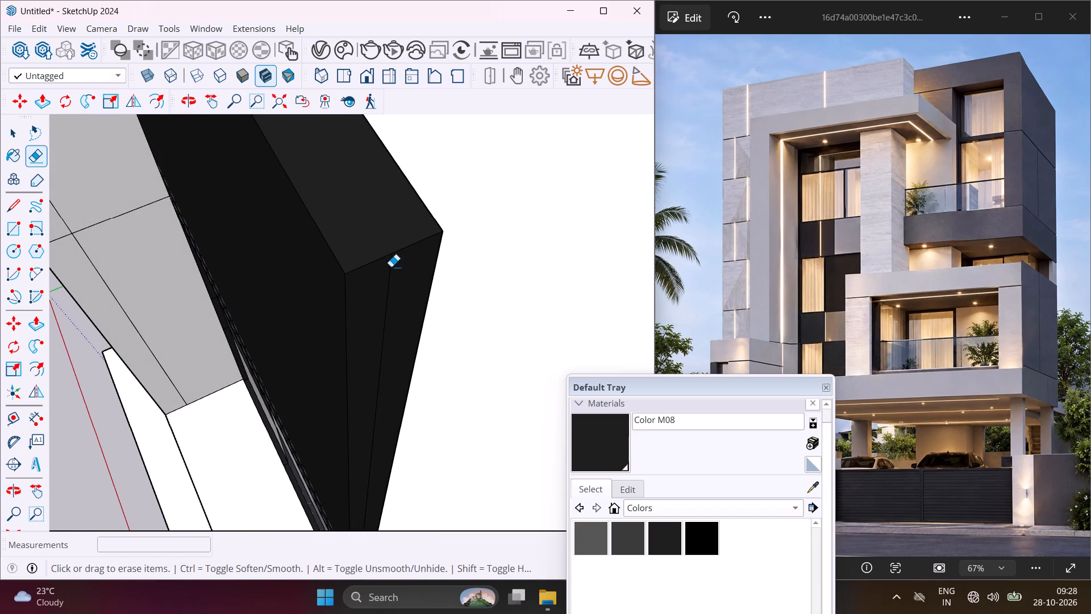
left_click(388, 269)
Push/Pull the raised black panel's front face back 1 15/16" and a further 2 3/16" through its full thickness, removing the panel above the slab.
scroll(324, 301, "down", 7)
middle_click_drag(301, 283, 378, 288)
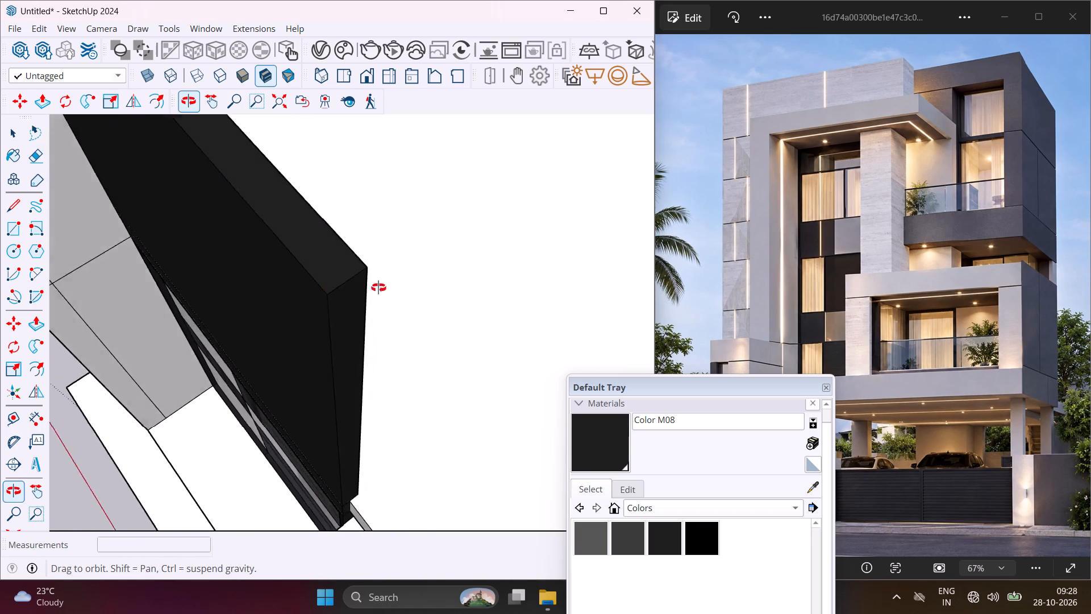
middle_click_drag(378, 288, 807, 195)
scroll(411, 271, "down", 11)
middle_click_drag(368, 302, 314, 342)
scroll(248, 371, "up", 13)
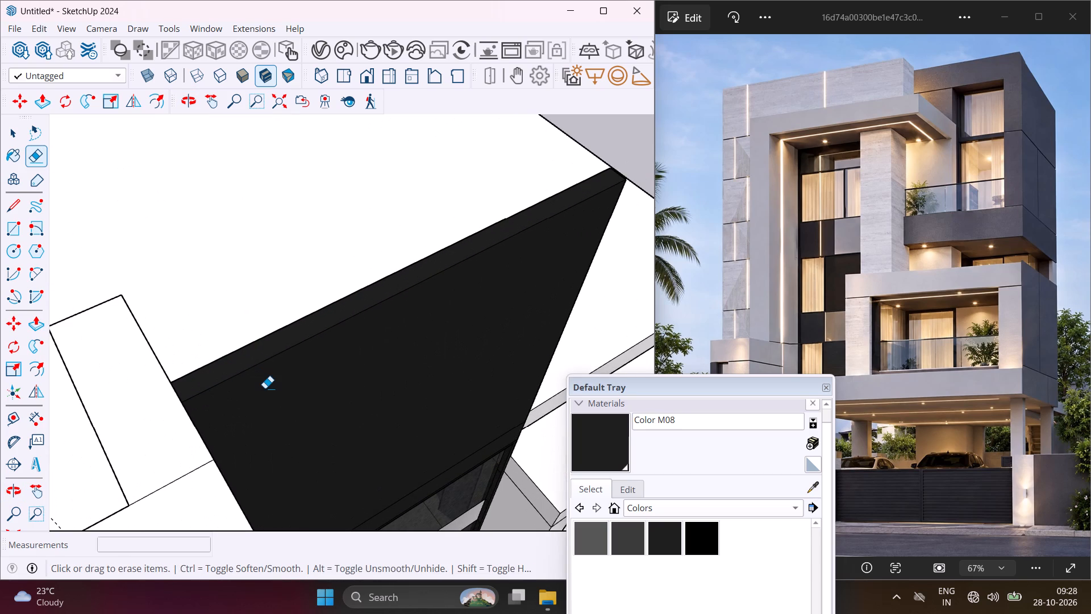
key("Escape")
key("space")
left_click(282, 391)
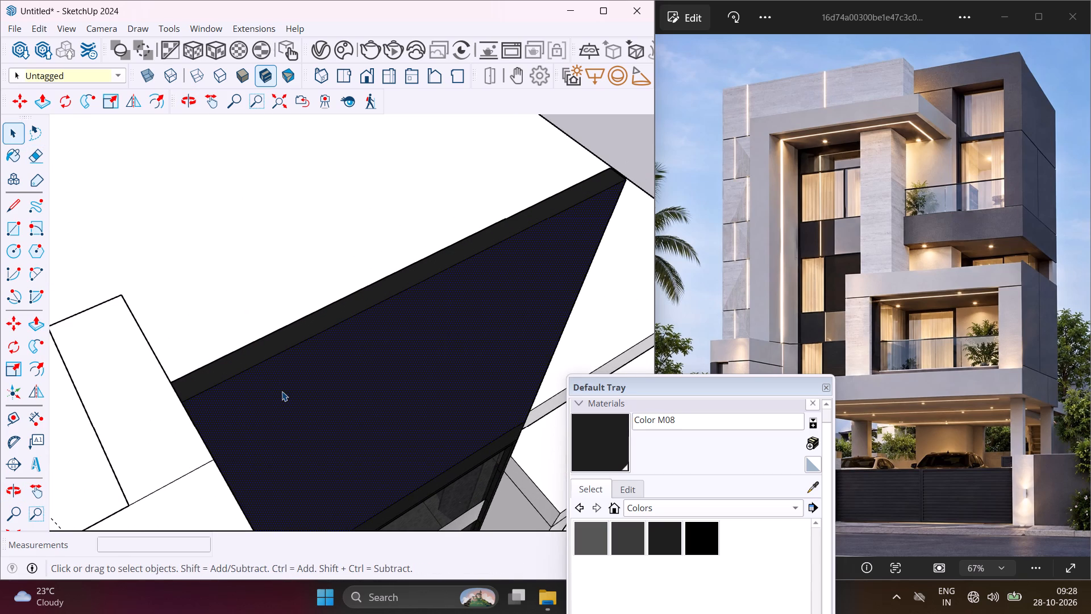
key("p")
left_click(282, 391)
left_click(258, 351)
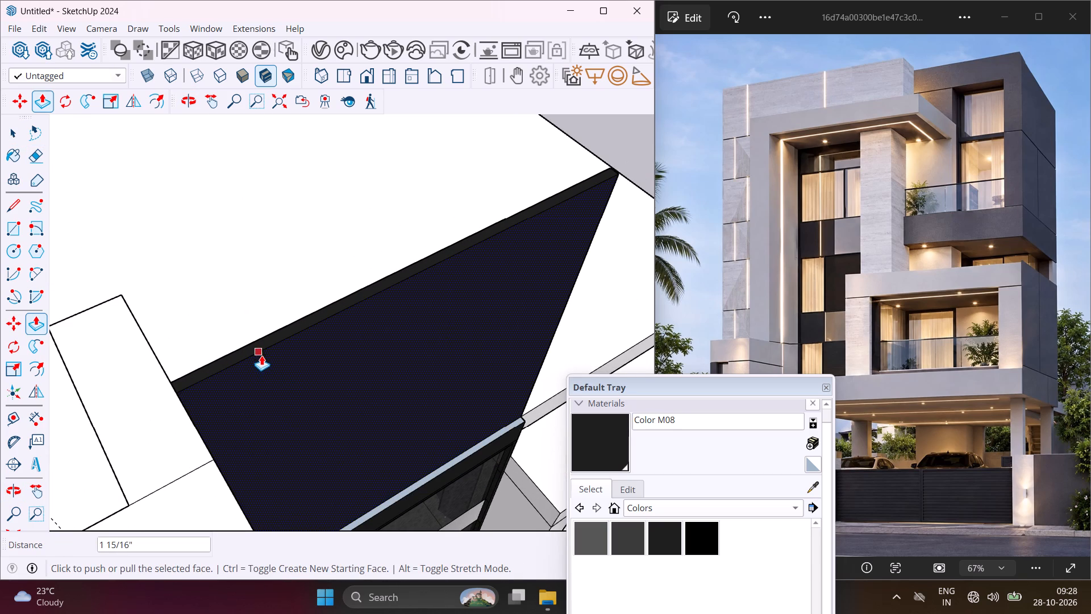
key("Escape")
left_click(282, 393)
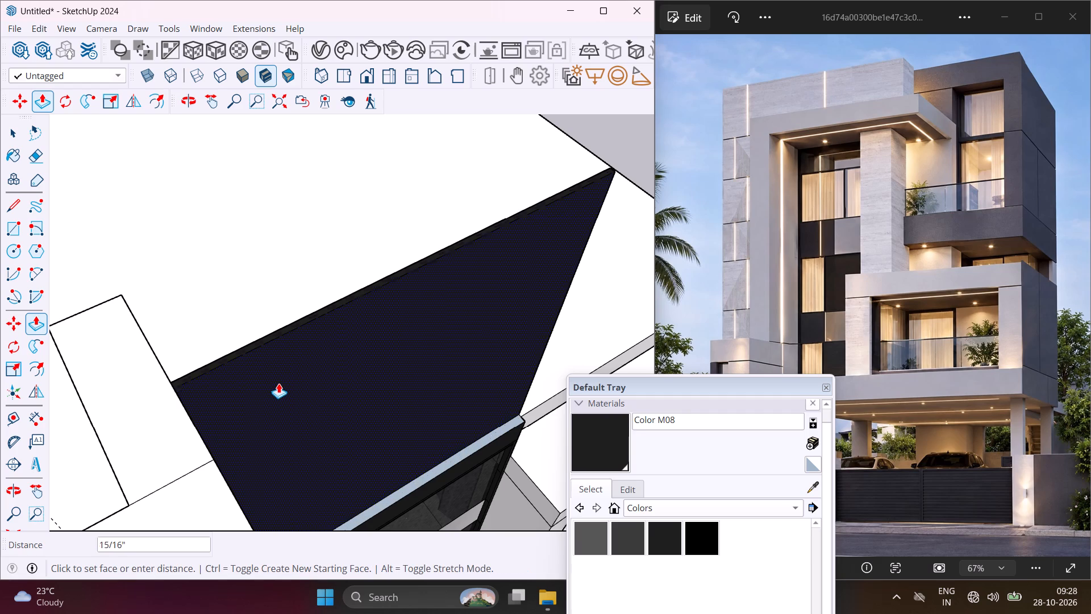
left_click(226, 358)
key("Escape")
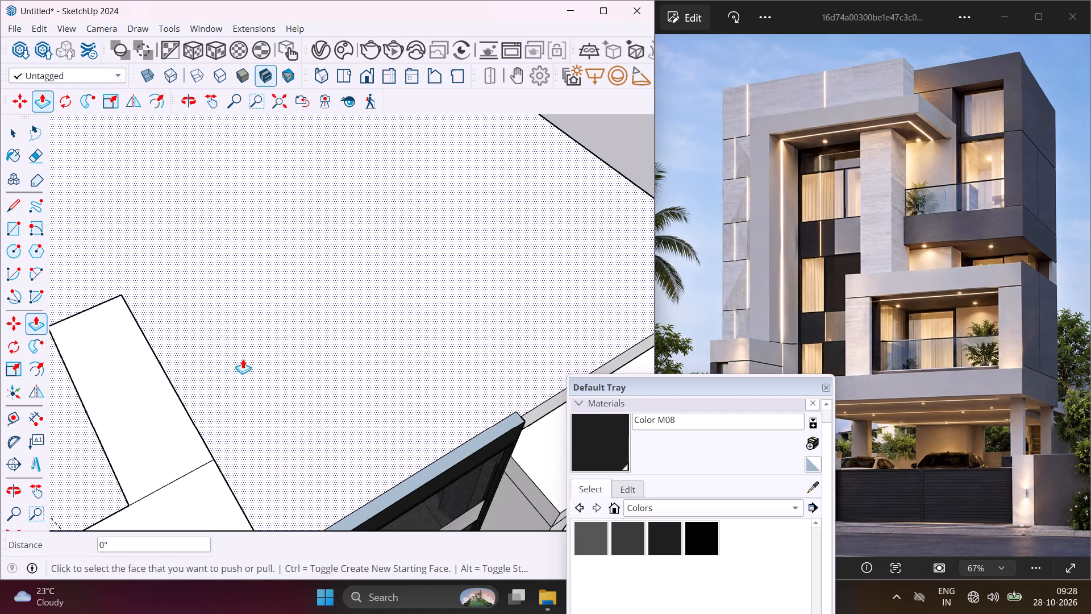
key("space")
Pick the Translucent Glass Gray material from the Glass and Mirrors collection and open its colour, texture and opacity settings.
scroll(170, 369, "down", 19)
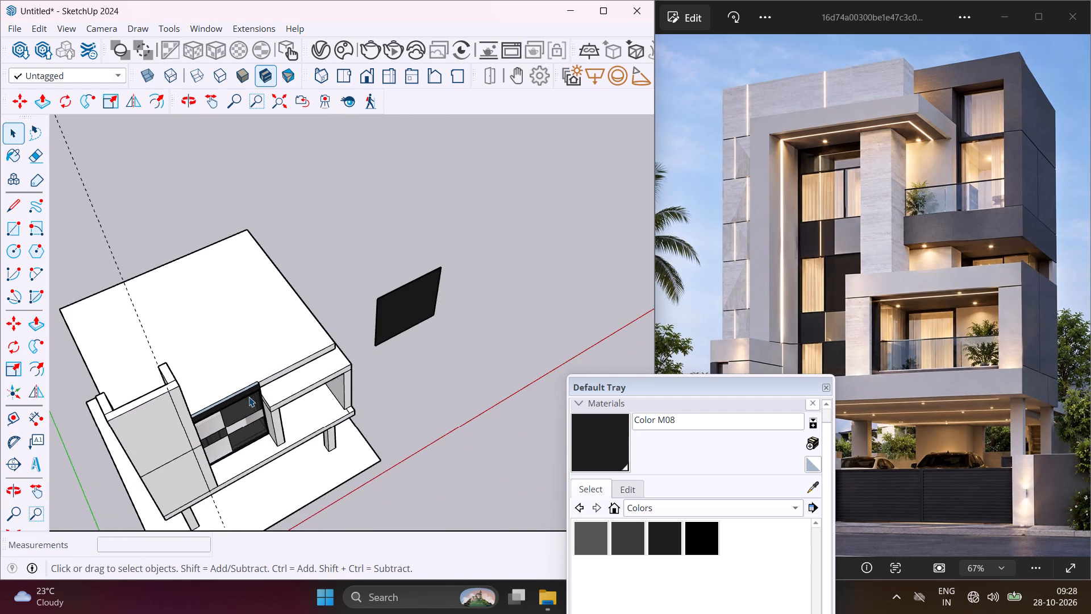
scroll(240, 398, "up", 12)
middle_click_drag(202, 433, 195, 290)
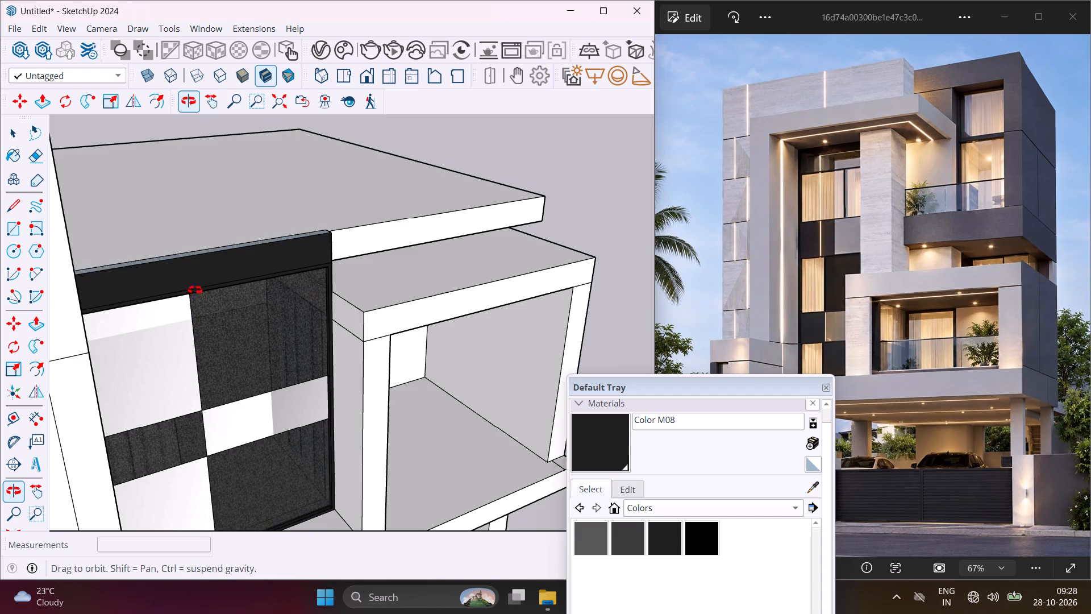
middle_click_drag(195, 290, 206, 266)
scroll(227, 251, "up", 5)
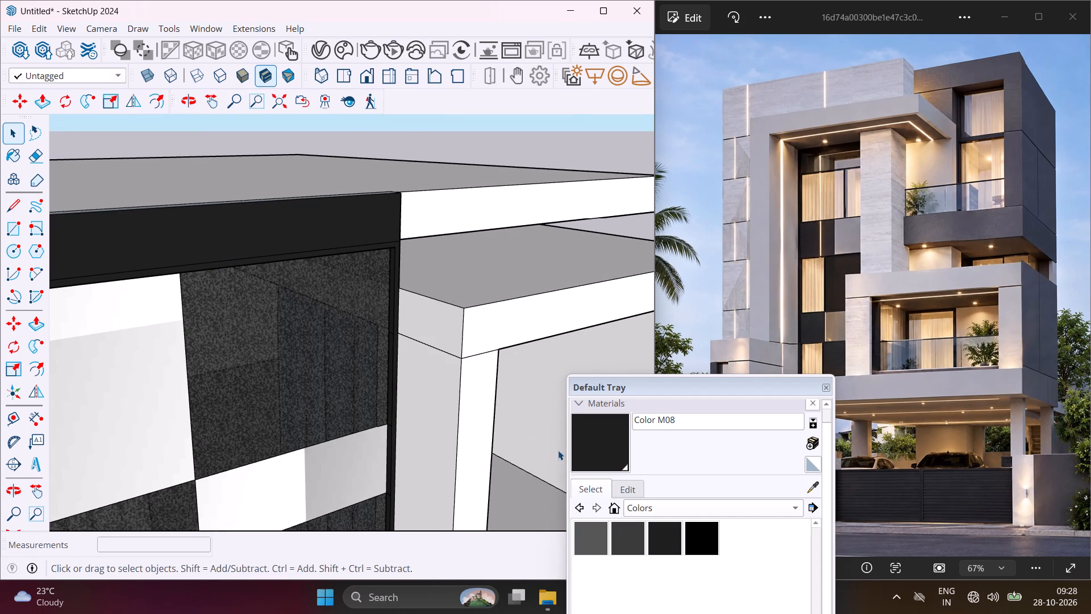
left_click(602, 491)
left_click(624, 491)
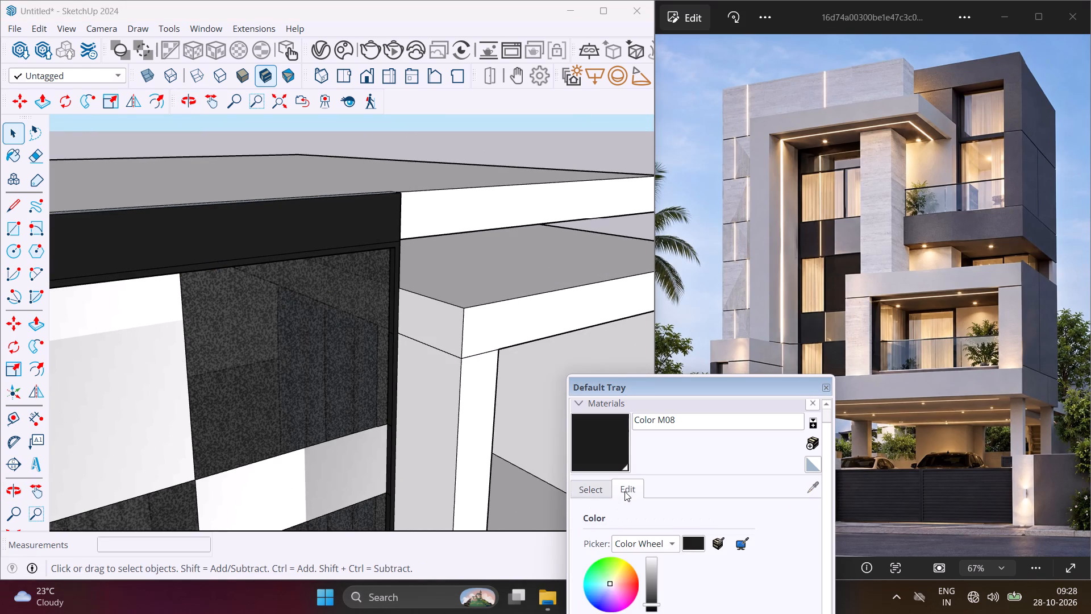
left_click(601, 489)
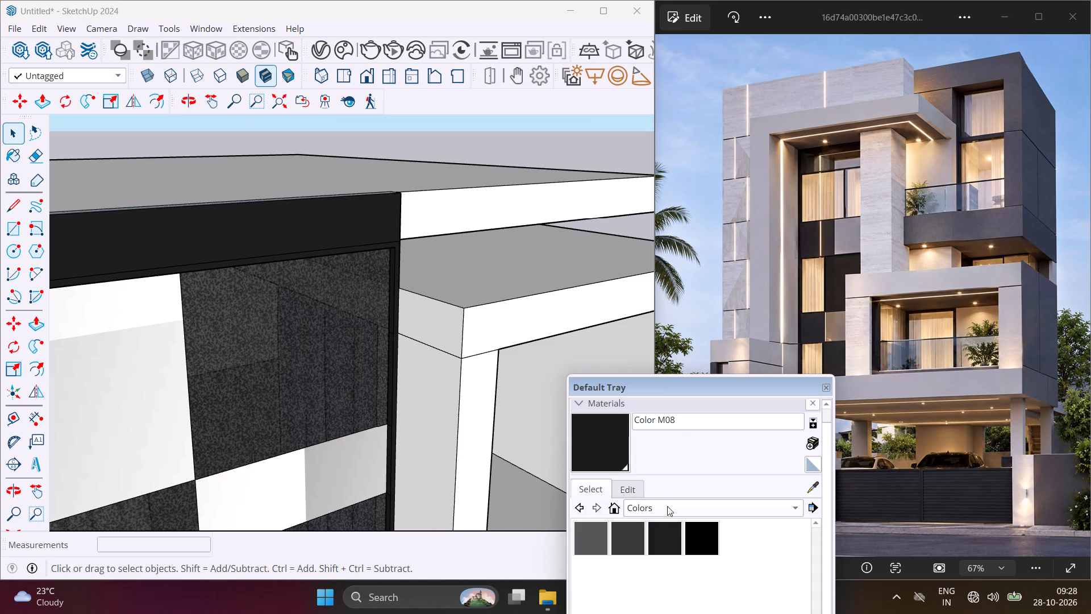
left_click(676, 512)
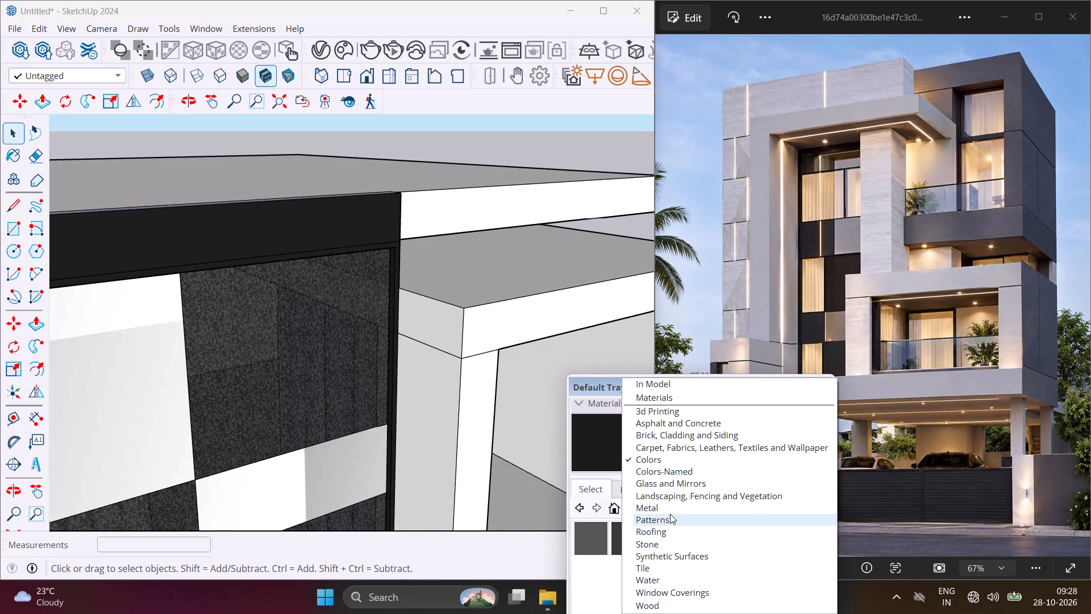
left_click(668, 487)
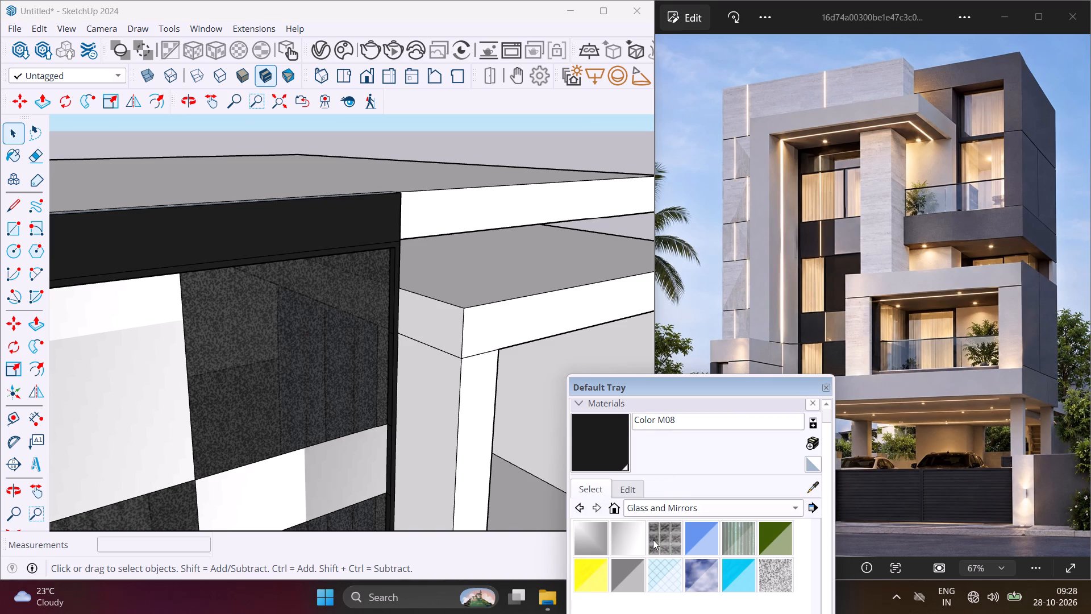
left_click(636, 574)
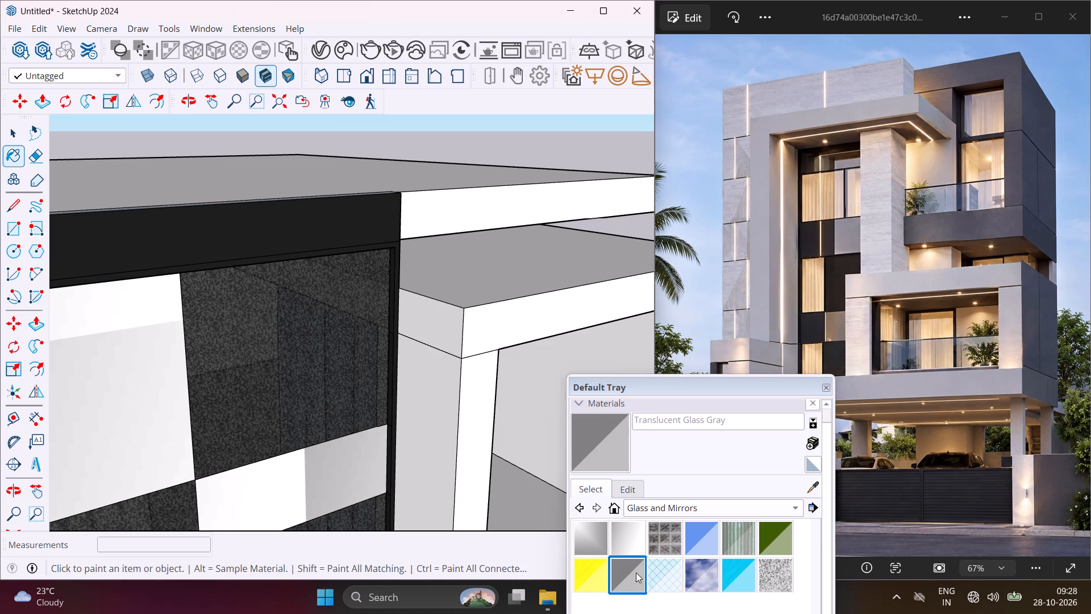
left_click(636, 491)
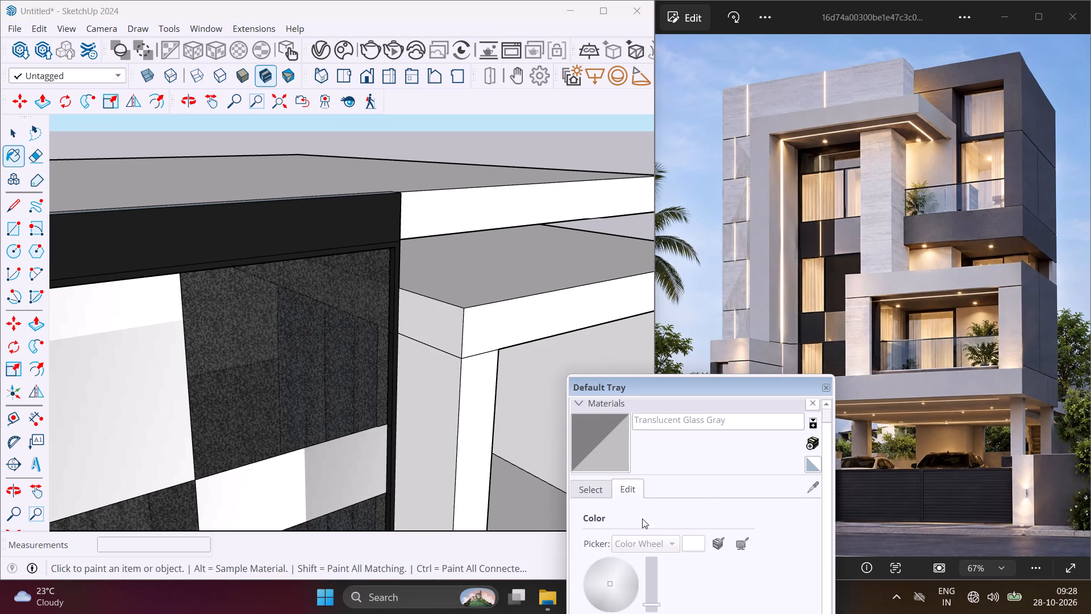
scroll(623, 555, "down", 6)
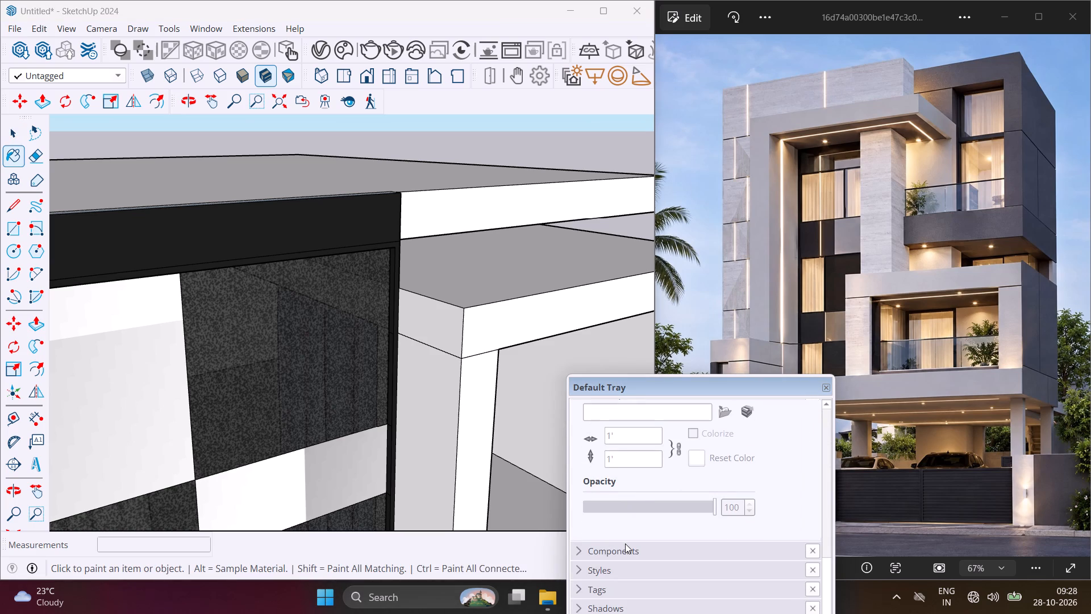
Paint the black band beneath the upper slab's front edge with Translucent Glass Block Dark from the Glass and Mirrors collection.
scroll(634, 463, "up", 4)
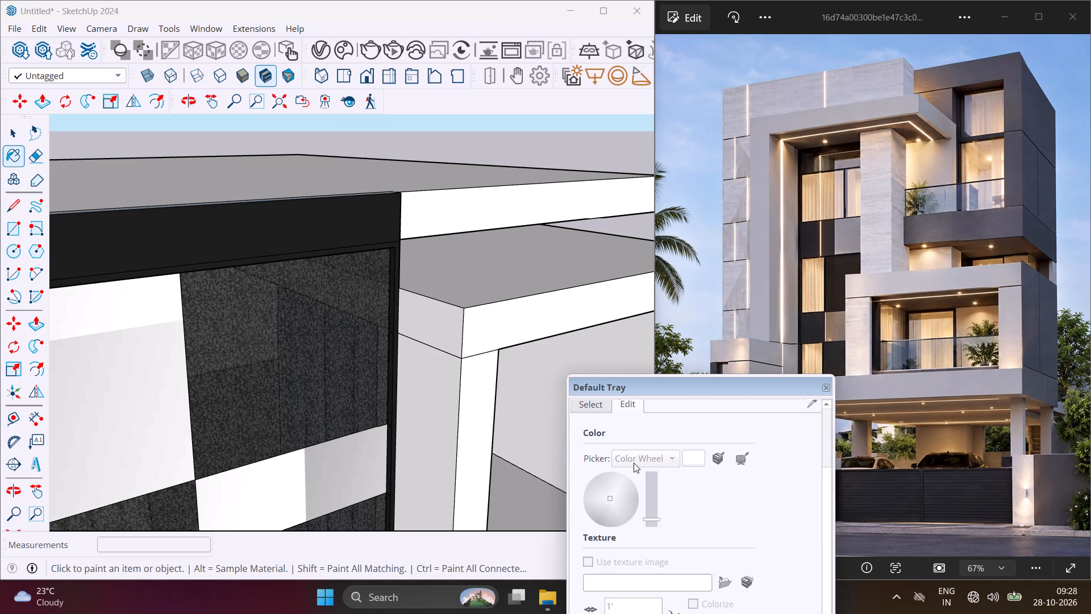
scroll(634, 463, "up", 4)
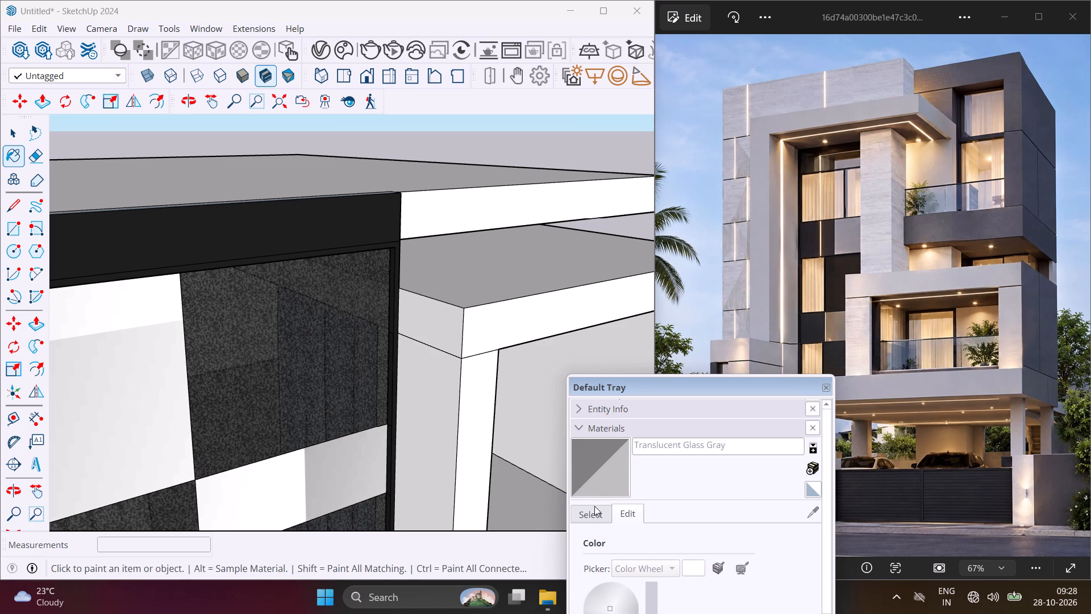
left_click(594, 509)
scroll(617, 512, "down", 1)
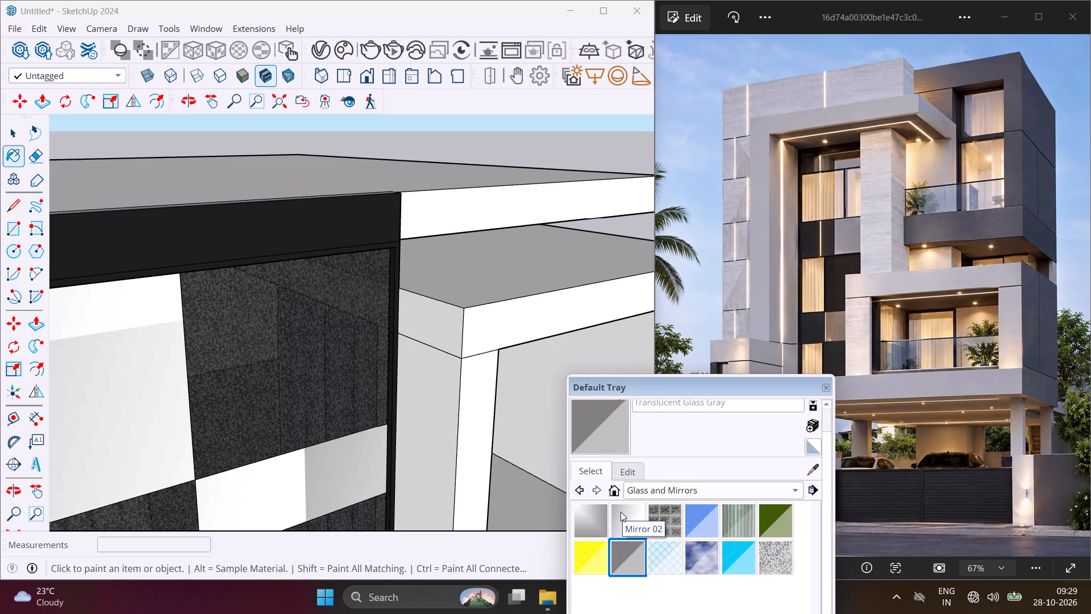
left_click(669, 520)
left_click(628, 472)
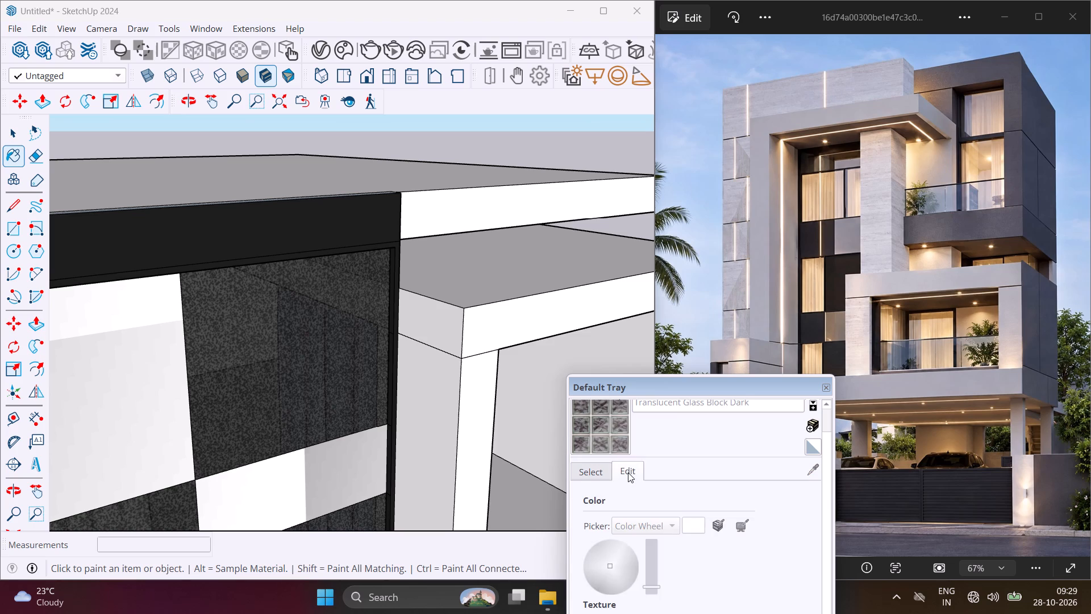
scroll(632, 530, "down", 6)
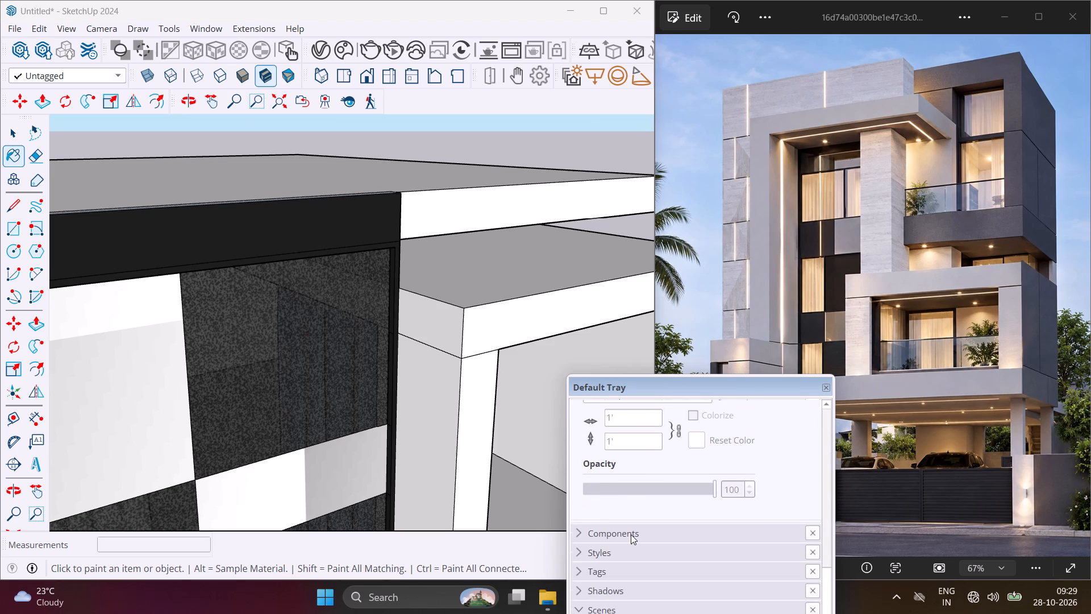
scroll(631, 534, "down", 1)
scroll(632, 483, "up", 4)
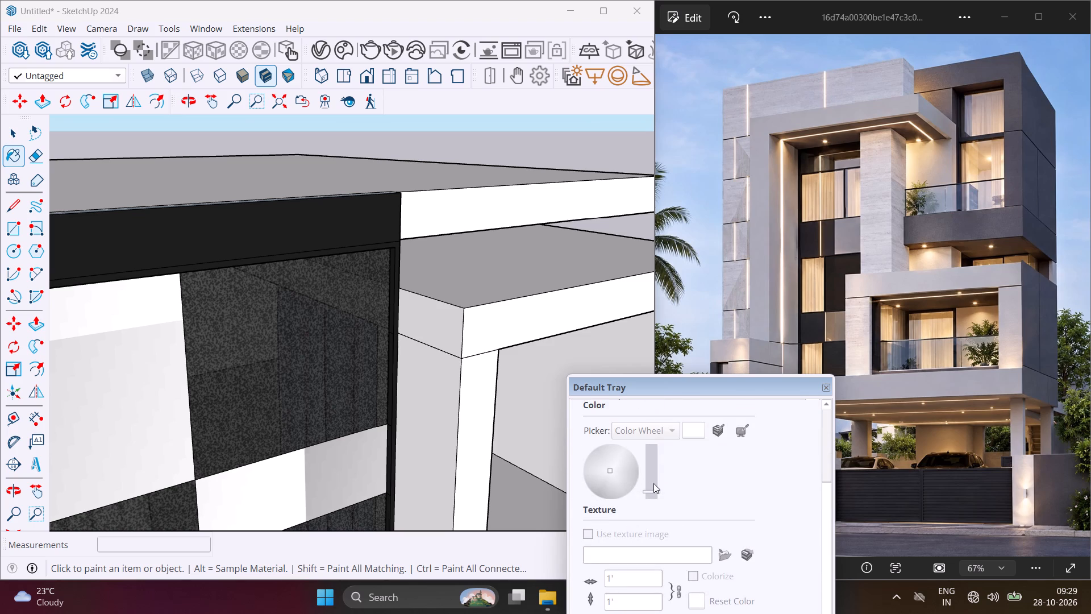
left_click_drag(654, 492, 657, 507)
scroll(648, 493, "up", 4)
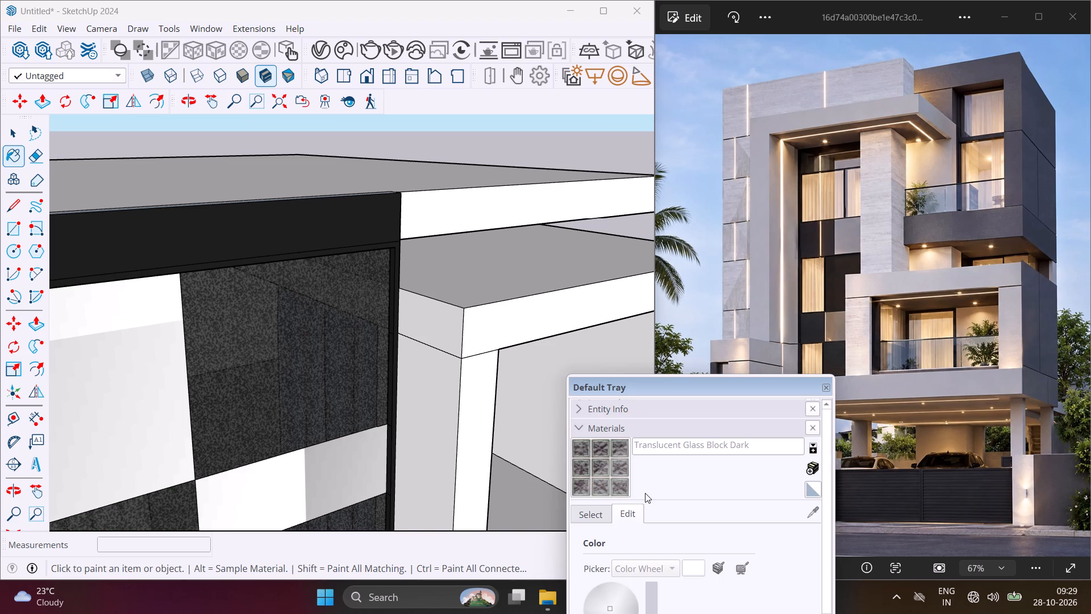
left_click(606, 458)
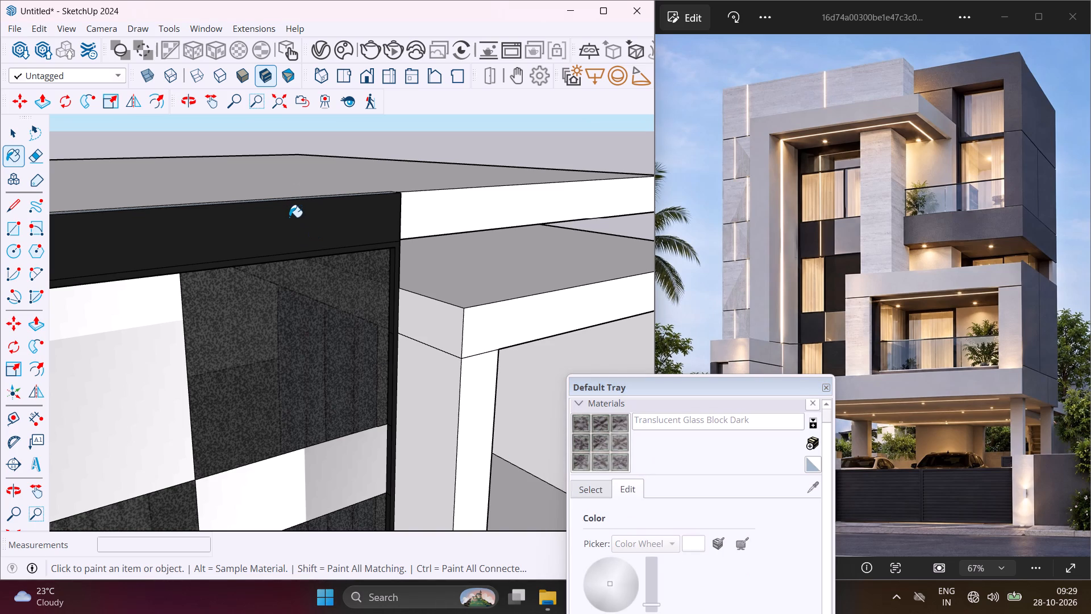
left_click(289, 217)
scroll(300, 225, "down", 4)
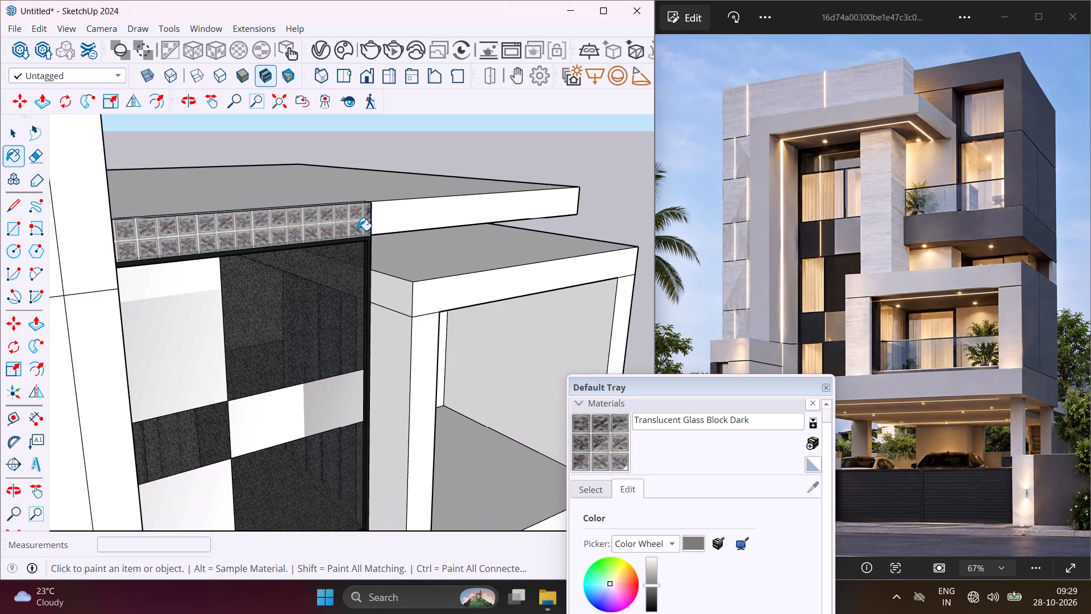
middle_click_drag(352, 243, 246, 354)
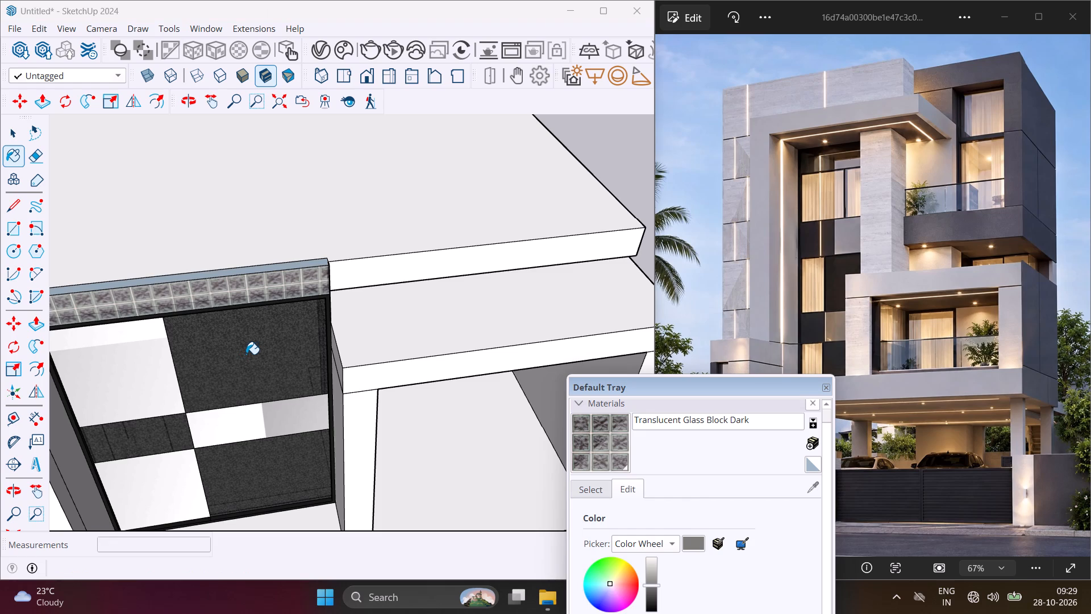
key("Escape")
key("space")
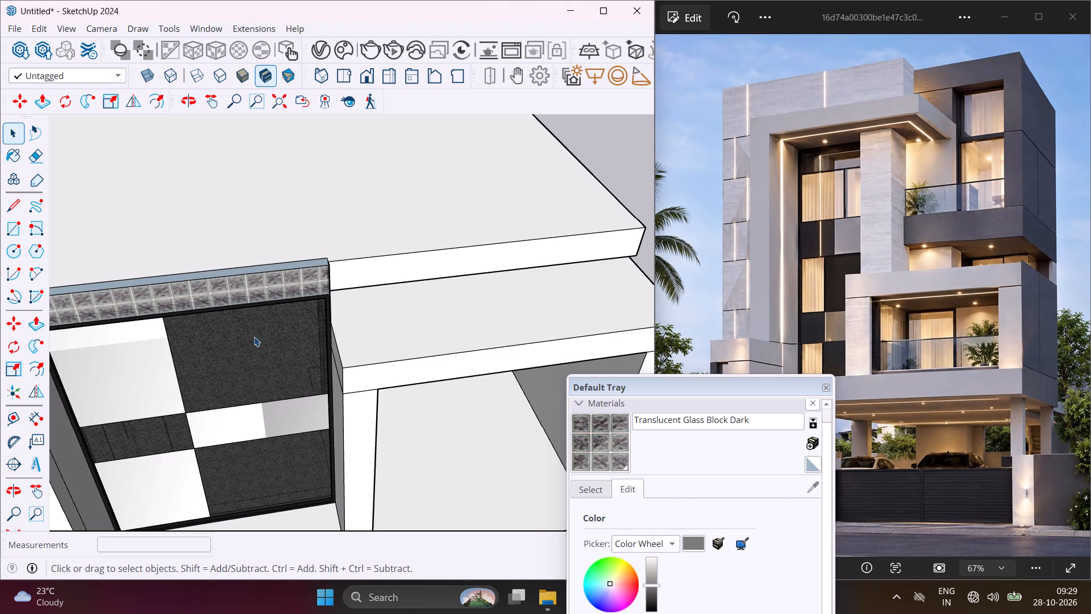
Paint the detached black panel beside the house with Color B01 from the Colors collection.
scroll(244, 318, "down", 12)
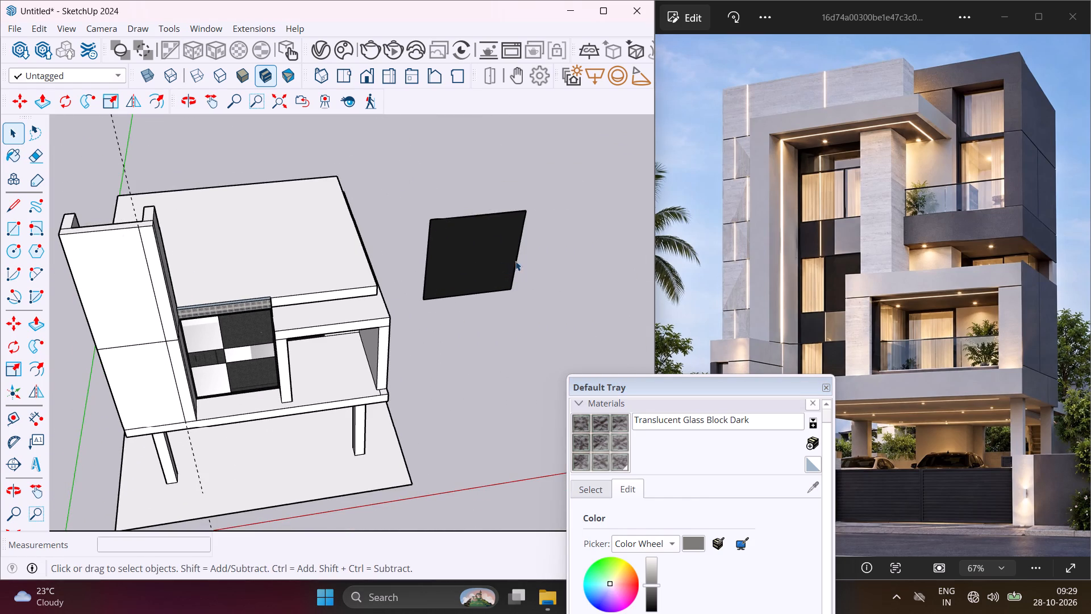
scroll(521, 247, "up", 8)
middle_click_drag(509, 265, 510, 219)
left_click(598, 486)
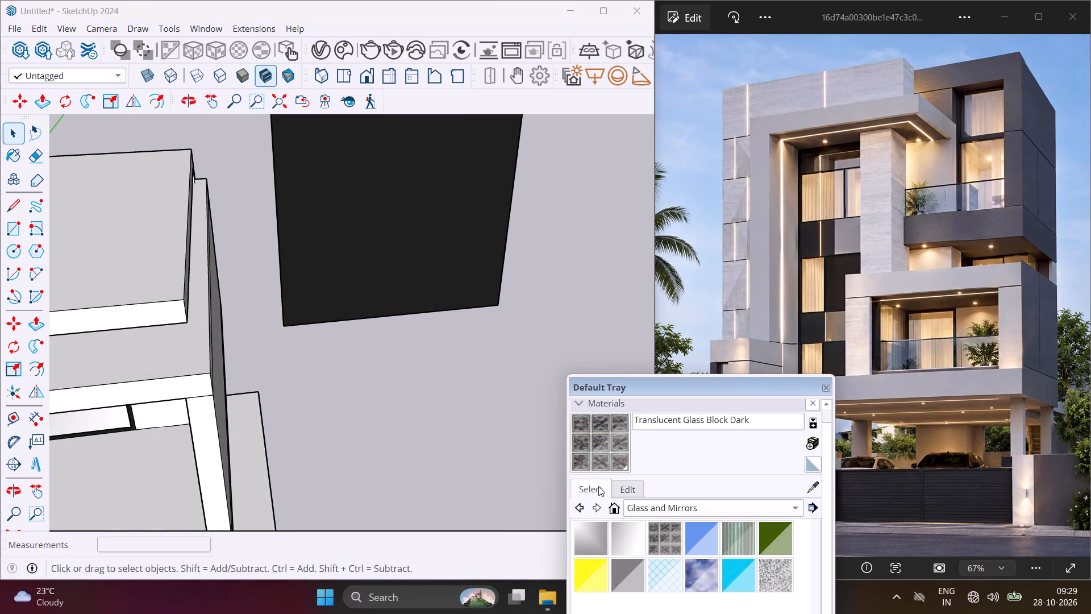
left_click(622, 529)
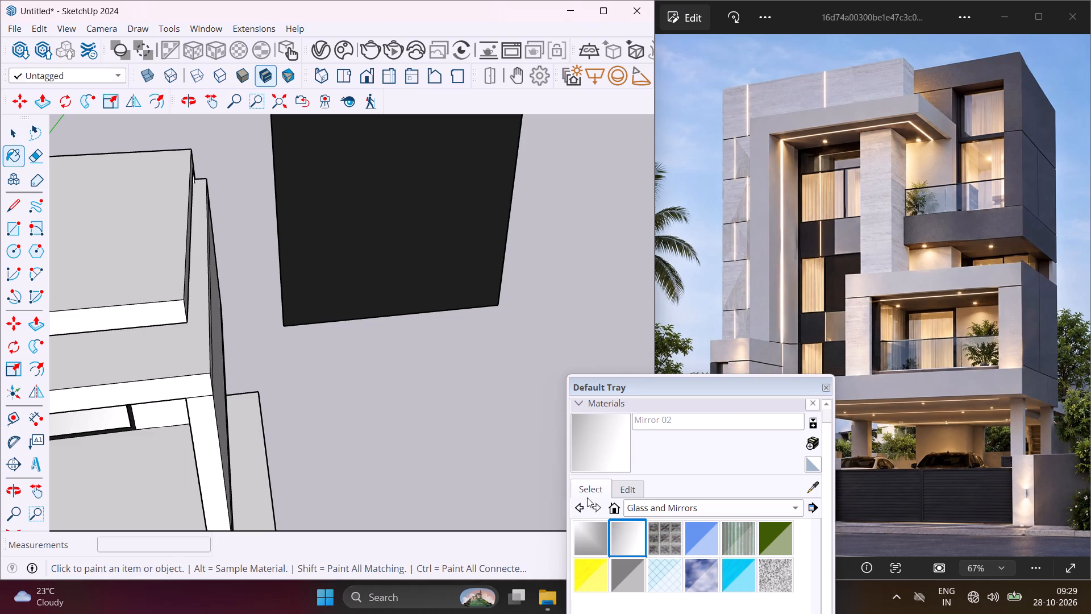
left_click(659, 511)
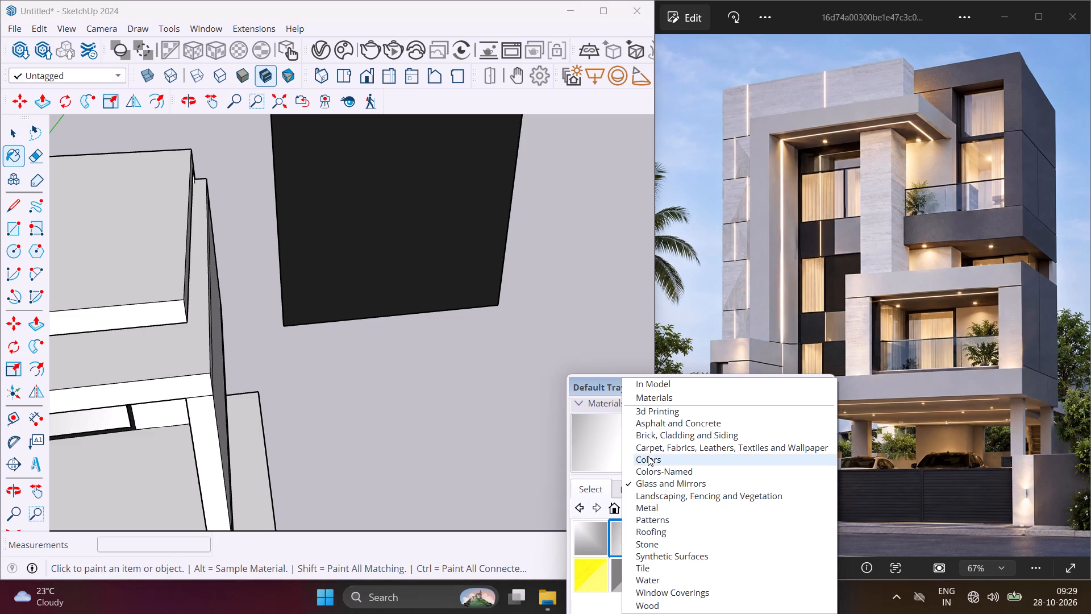
left_click(650, 457)
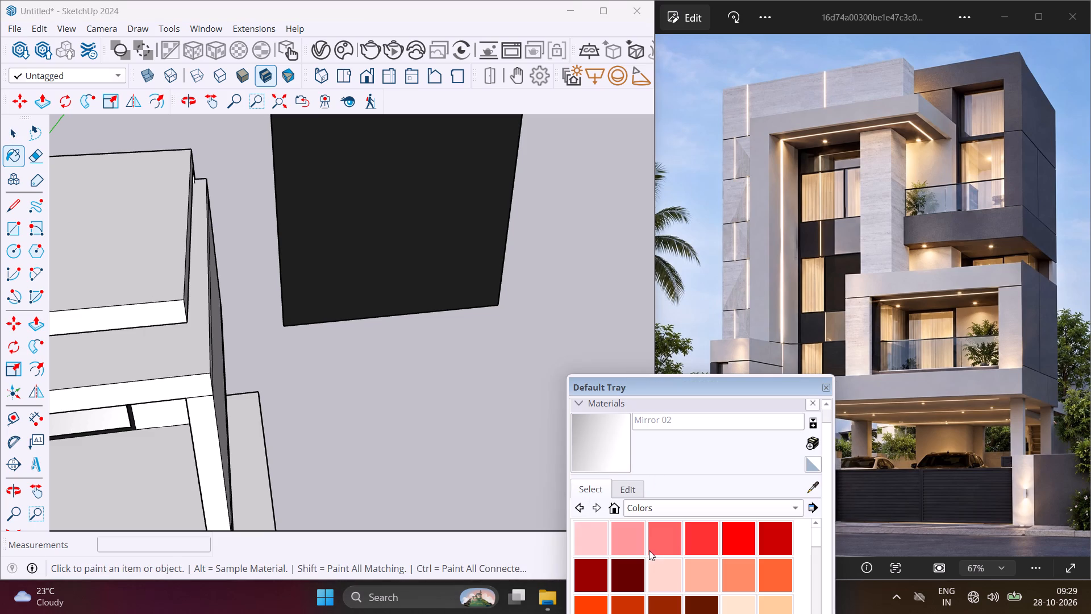
left_click(659, 560)
left_click(399, 171)
scroll(429, 204, "down", 4)
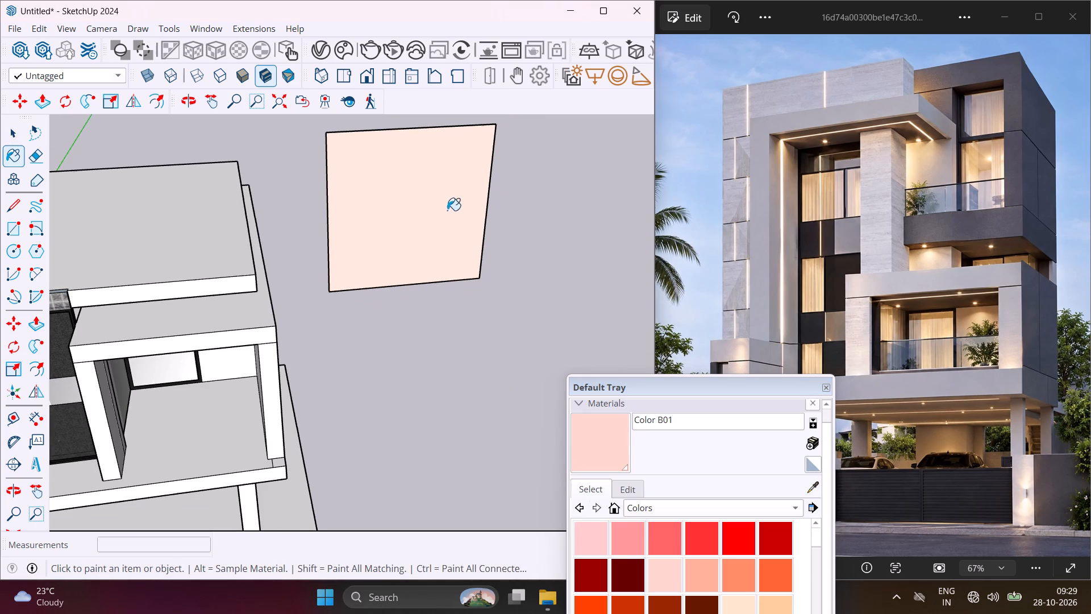
key("Escape")
key("space")
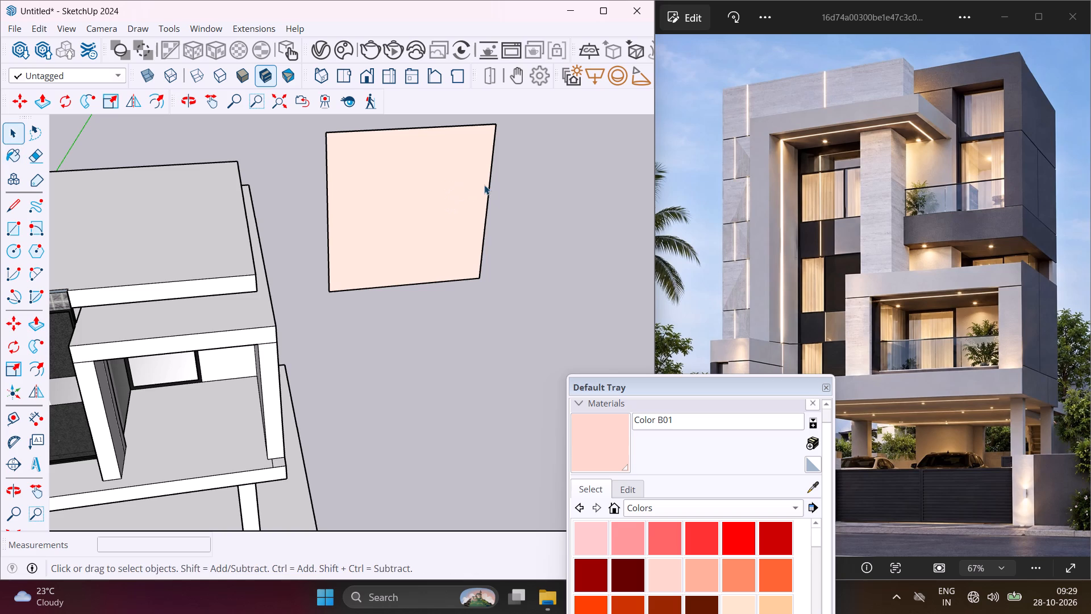
Push/Pull the detached pink panel's face outward about 1 3/8" to give it thickness.
middle_click_drag(484, 185, 303, 268)
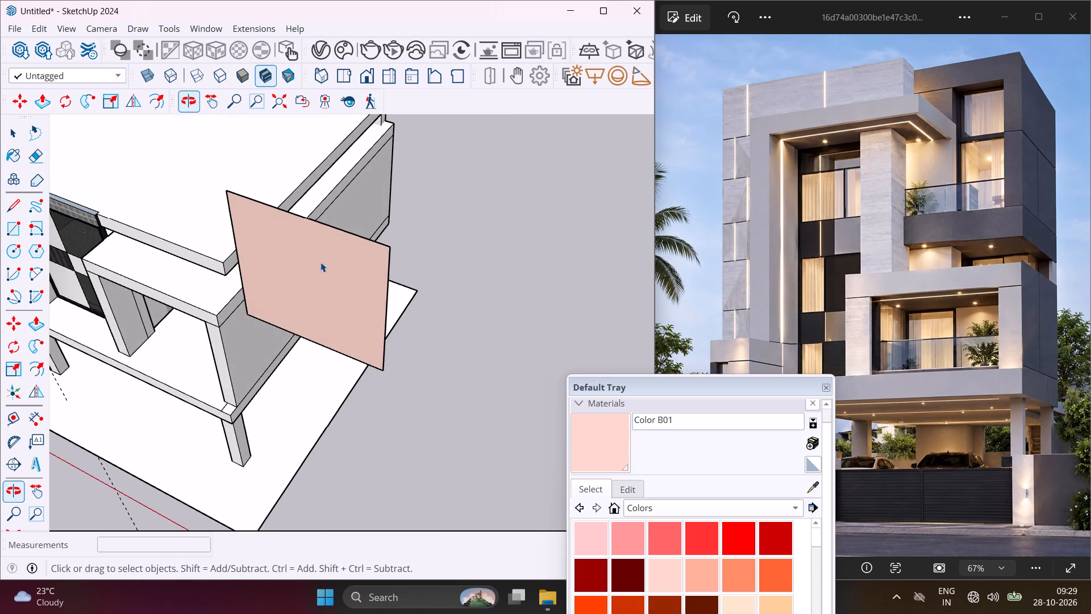
scroll(340, 251, "up", 4)
left_click(356, 264)
key("p")
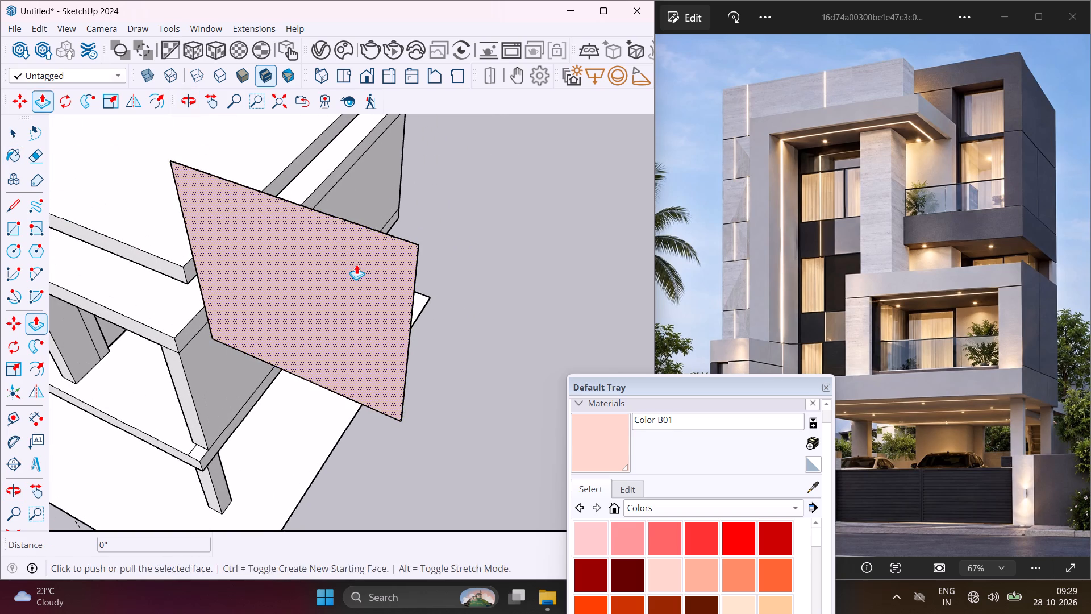
left_click(356, 264)
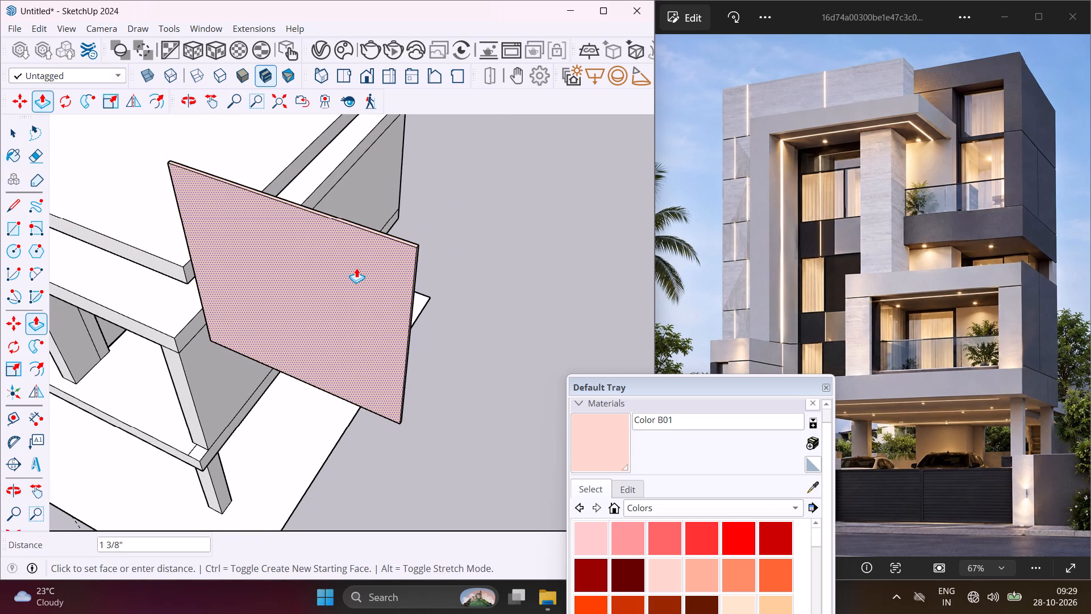
left_click(356, 268)
key("Escape")
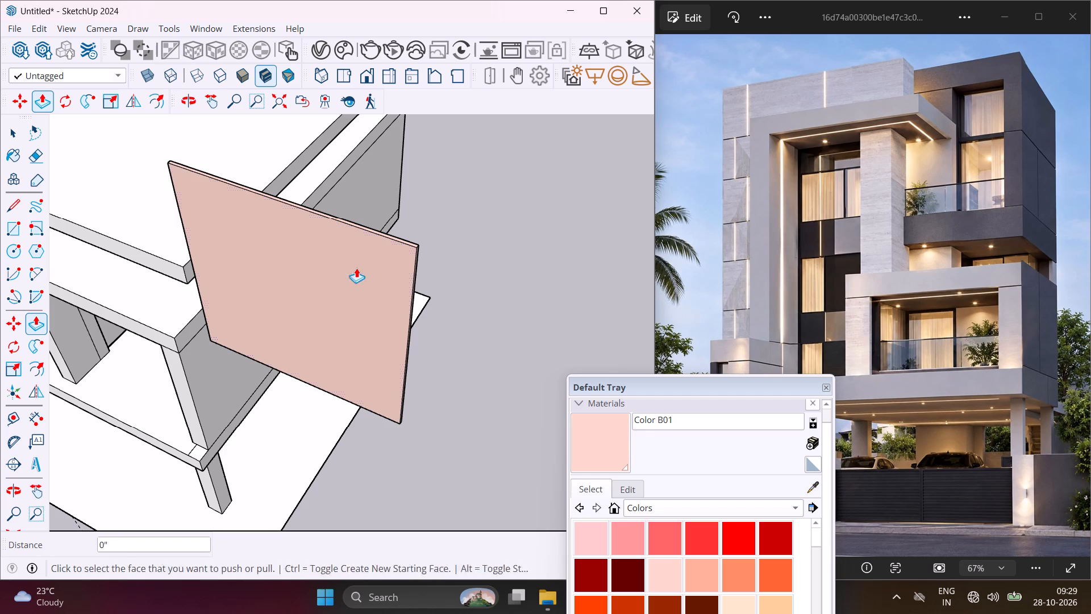
key("space")
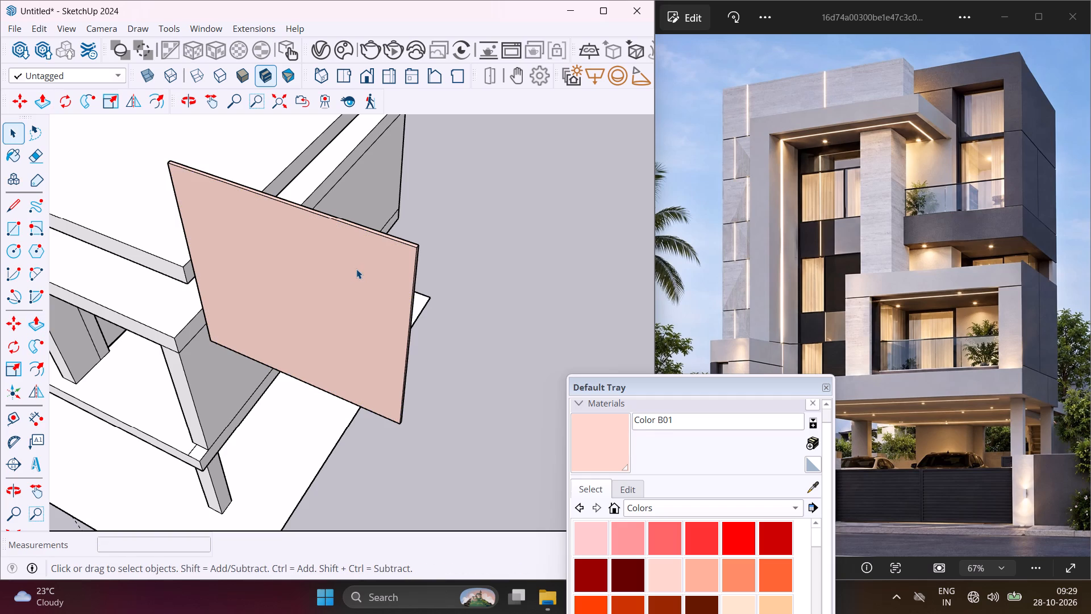
Draw an 8' horizontal line across the detached pink panel's front face, from one side edge to the other.
middle_click_drag(355, 283, 411, 267)
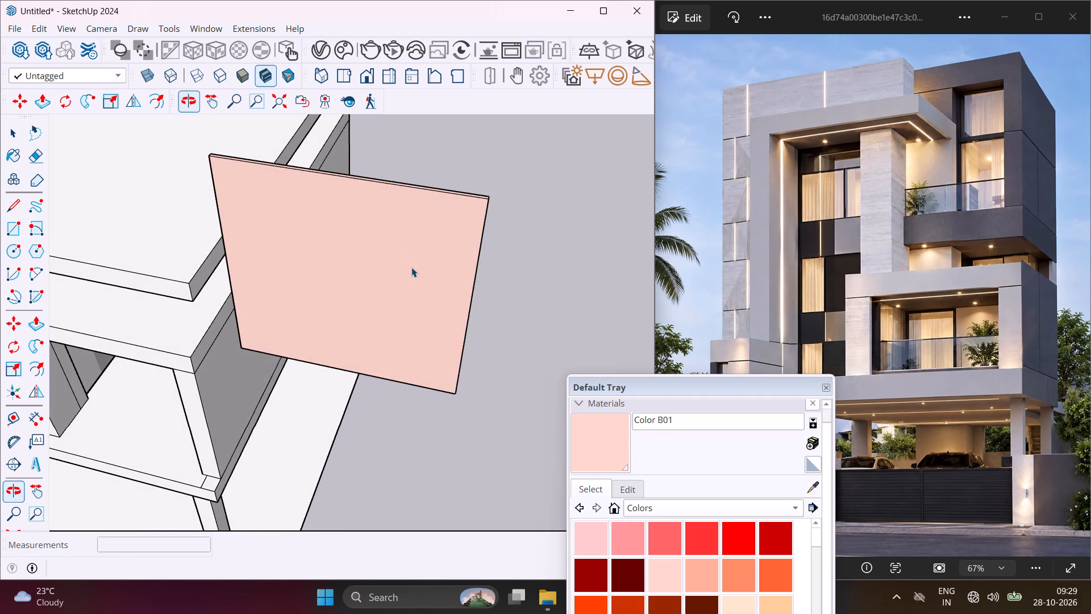
middle_click_drag(411, 267, 459, 300)
middle_click_drag(458, 300, 446, 268)
scroll(458, 300, "up", 1)
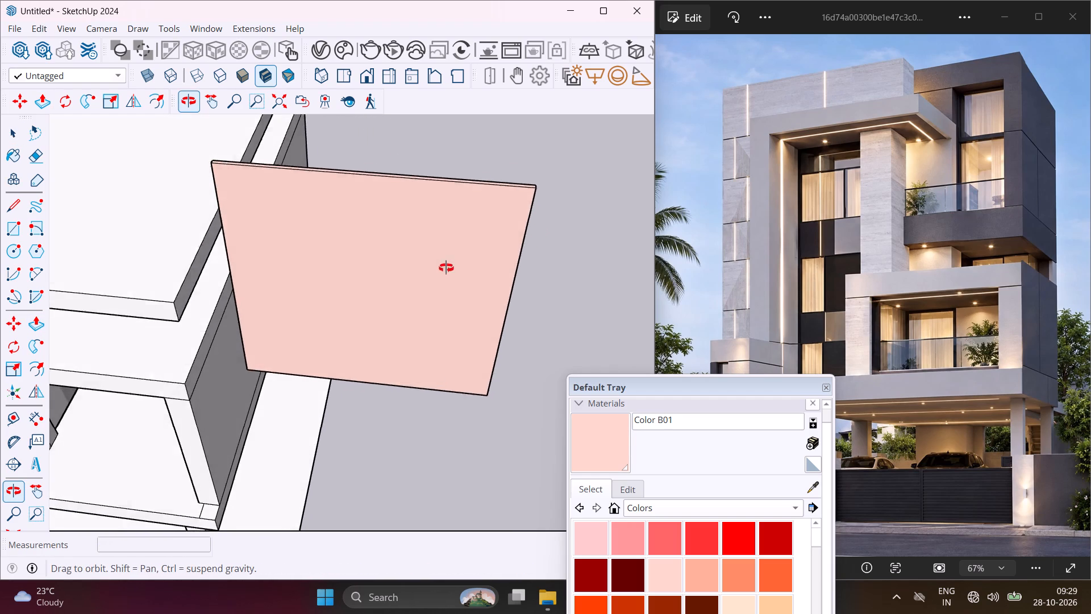
middle_click_drag(446, 268, 444, 258)
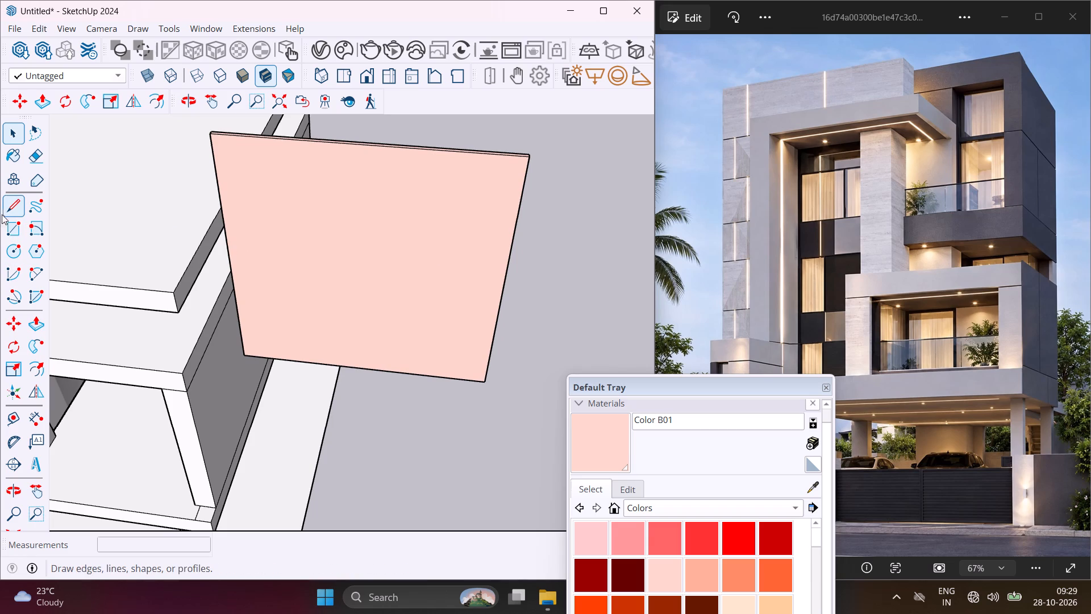
left_click(2, 206)
middle_click_drag(241, 279, 257, 233)
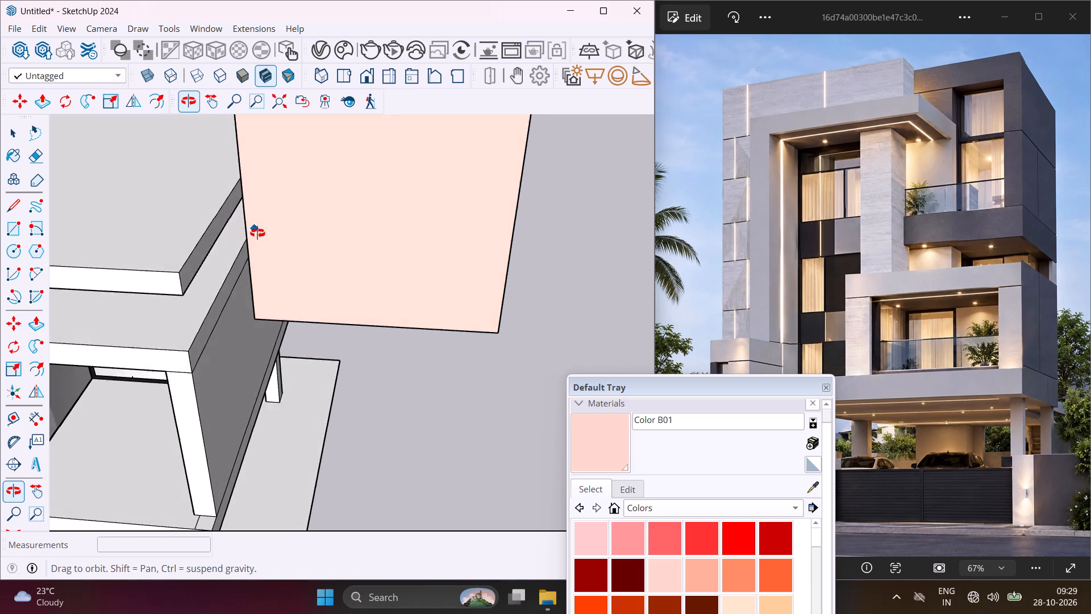
middle_click_drag(257, 233, 259, 228)
scroll(260, 226, "down", 4)
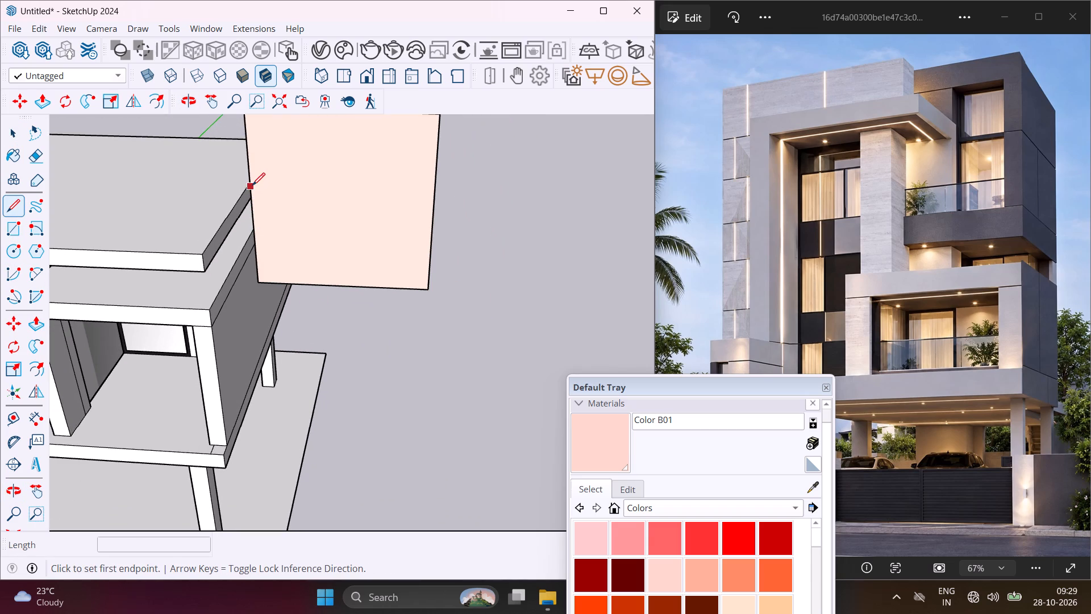
scroll(251, 184, "down", 4)
left_click(251, 184)
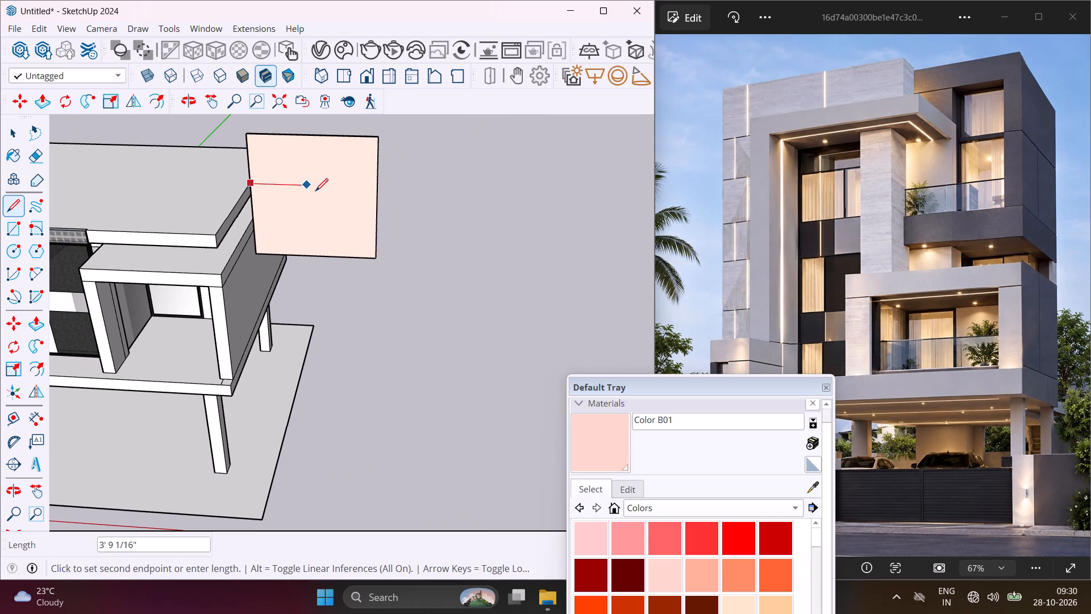
left_click(377, 186)
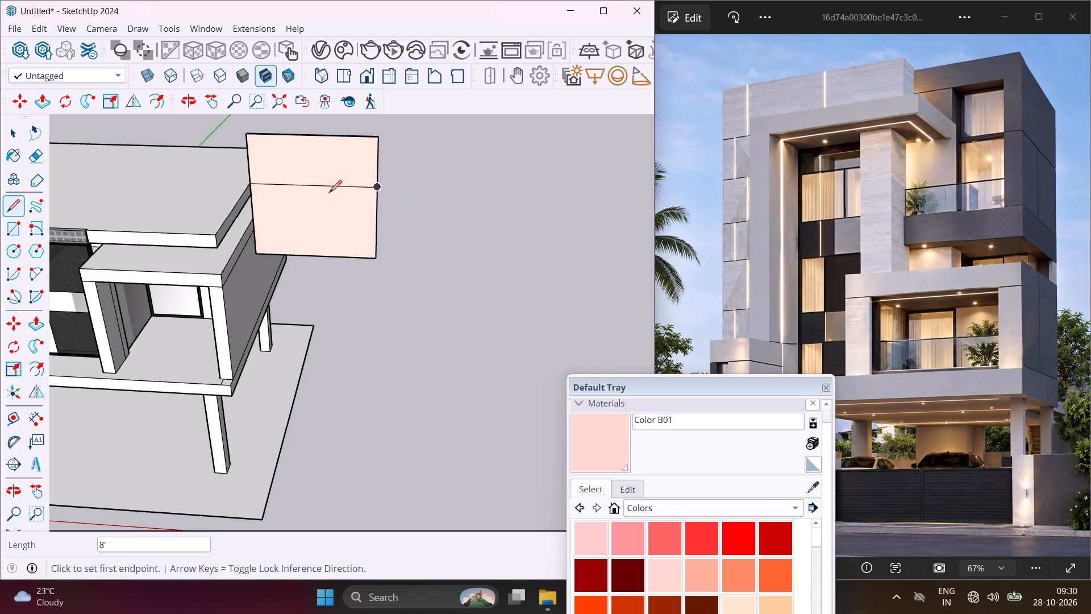
Draw a vertical line about 4' 10 5/8" long from the horizontal line's midpoint down to the detached panel's bottom edge.
scroll(318, 190, "up", 7)
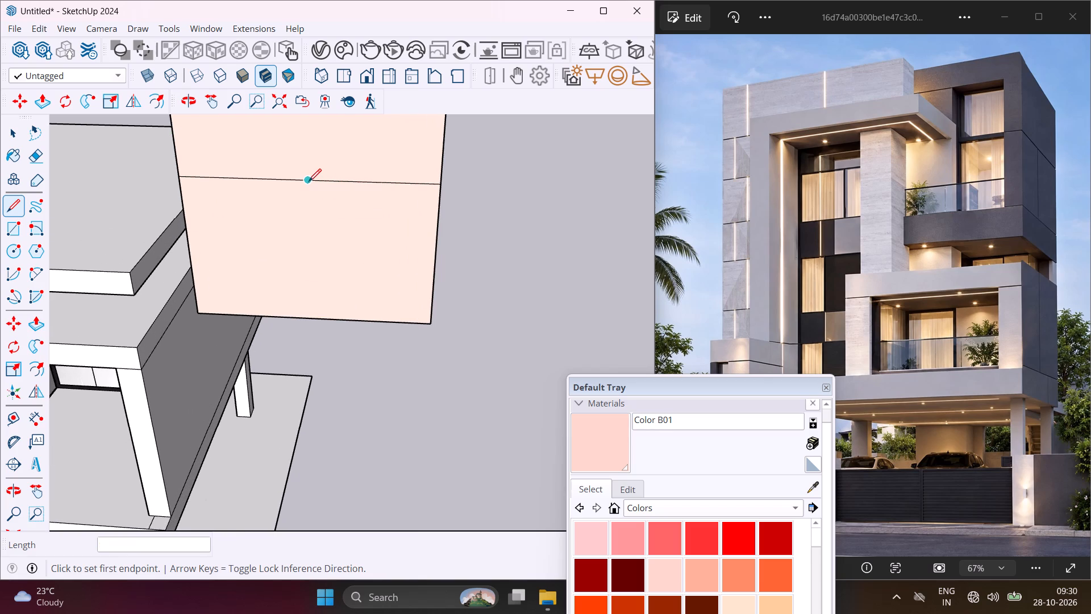
left_click(307, 180)
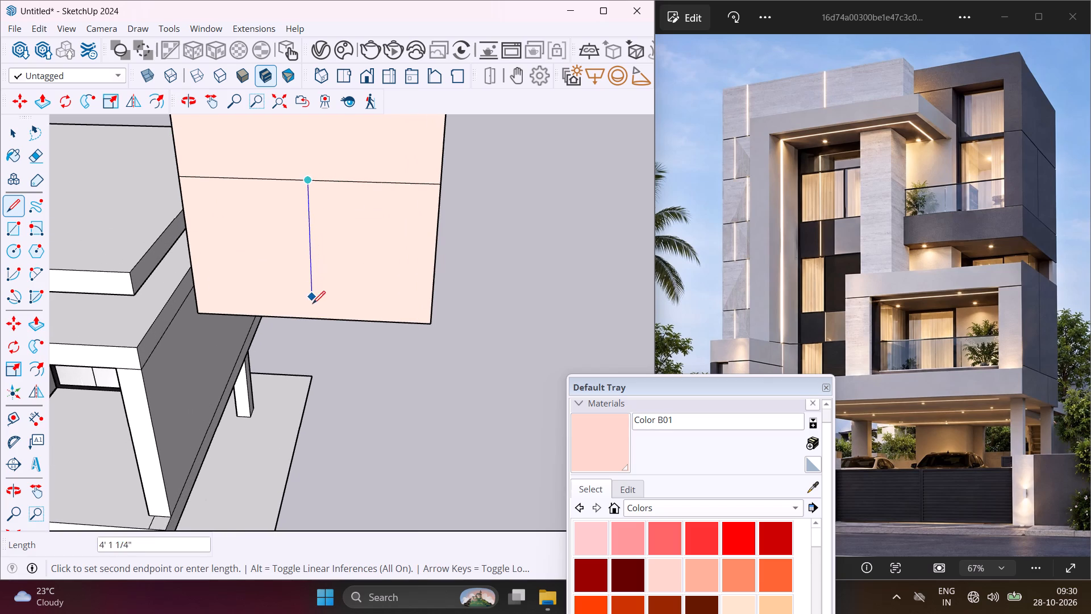
left_click(314, 319)
key("Escape")
key("space")
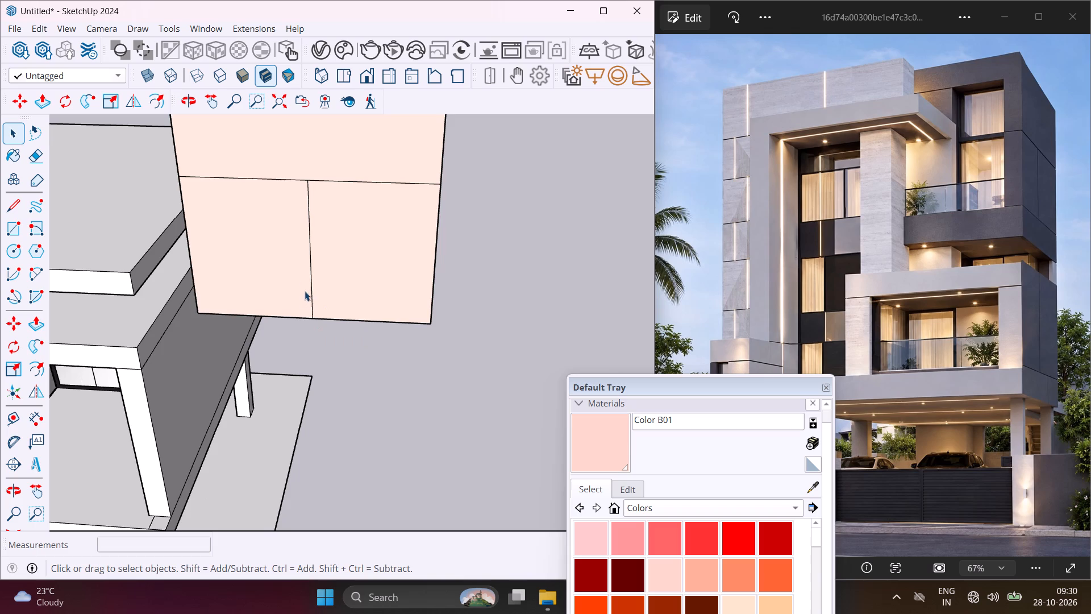
scroll(303, 283, "down", 4)
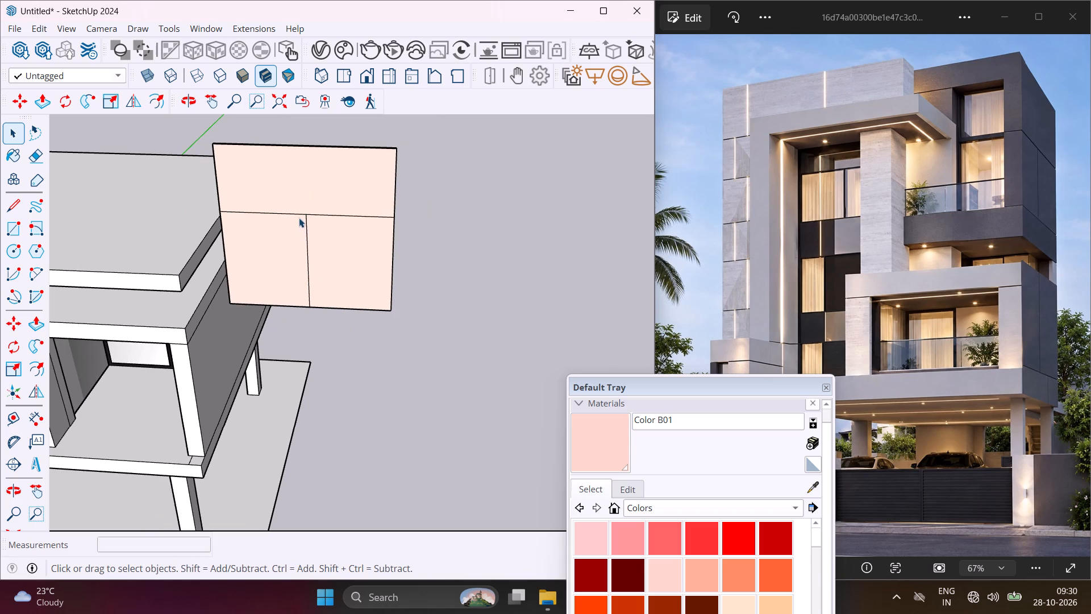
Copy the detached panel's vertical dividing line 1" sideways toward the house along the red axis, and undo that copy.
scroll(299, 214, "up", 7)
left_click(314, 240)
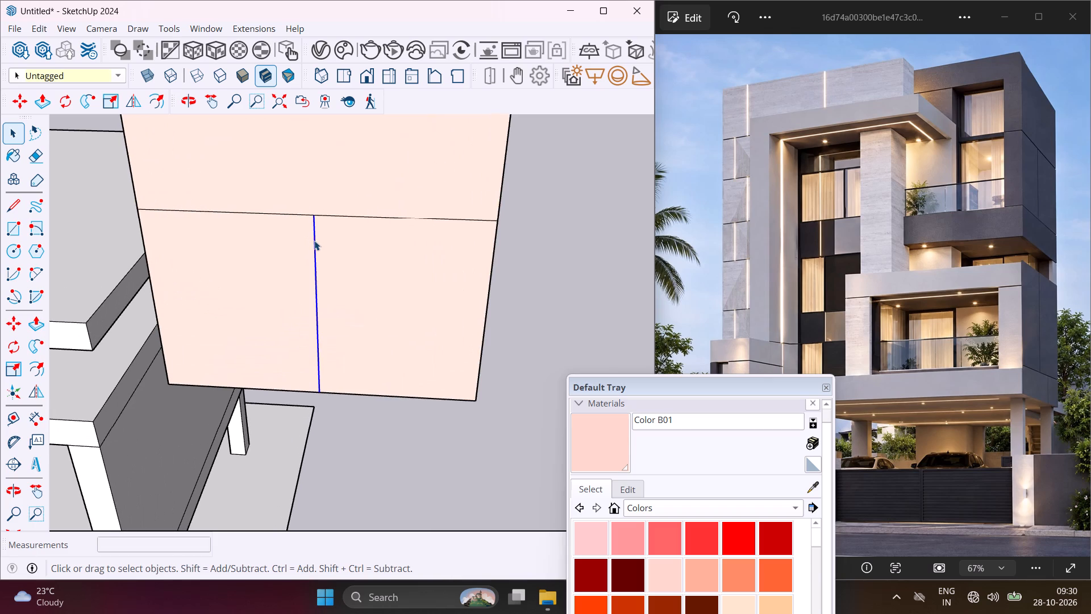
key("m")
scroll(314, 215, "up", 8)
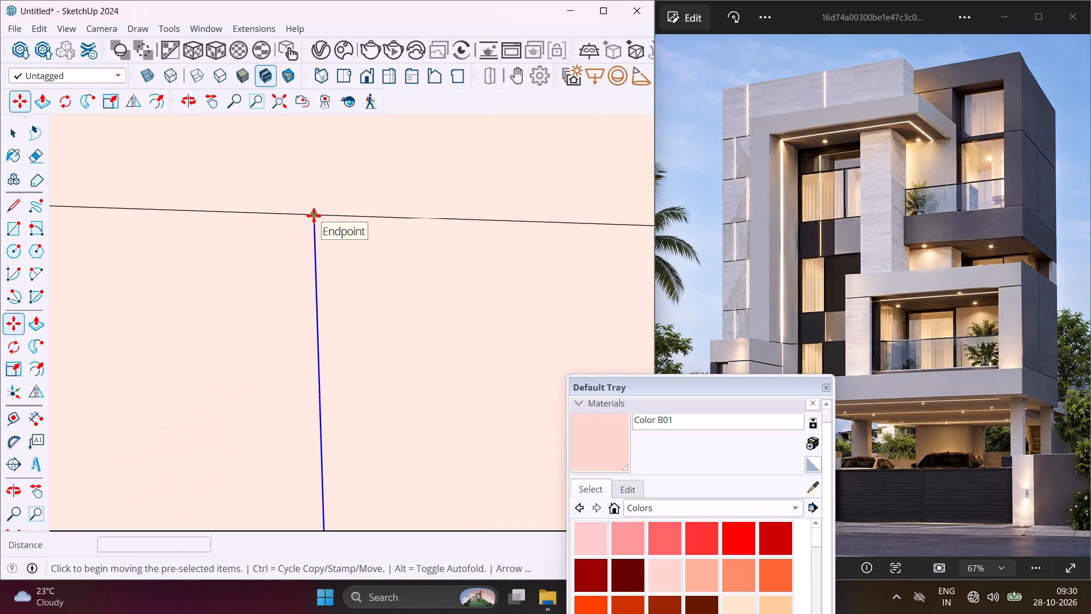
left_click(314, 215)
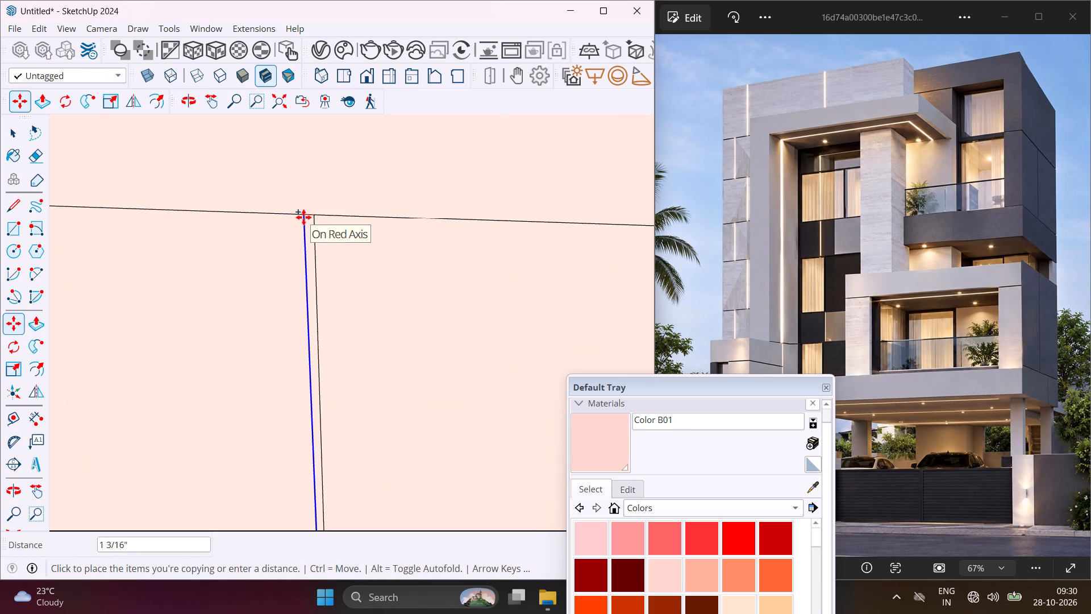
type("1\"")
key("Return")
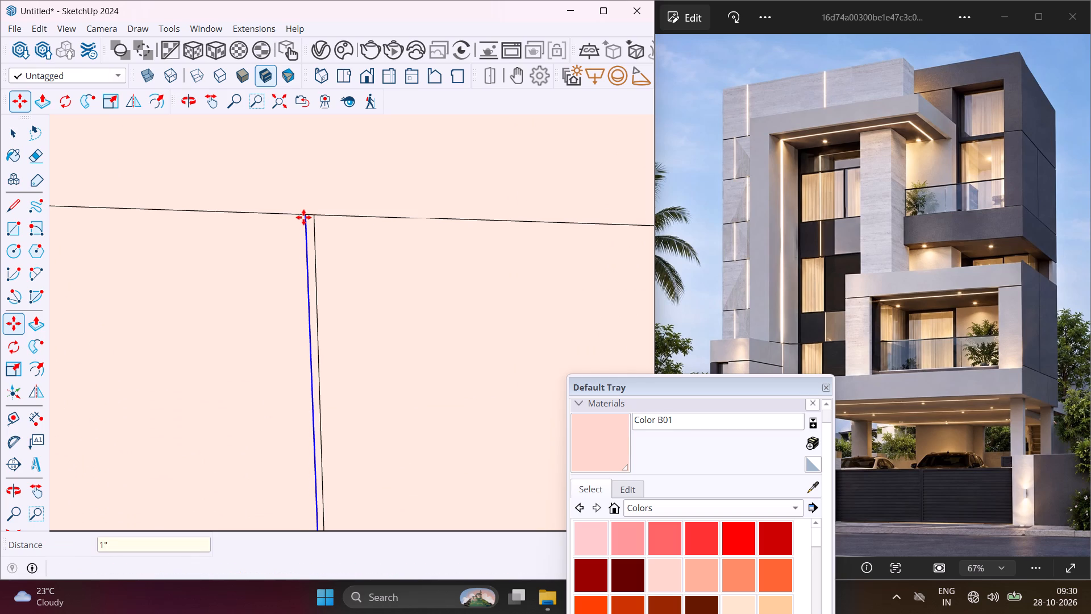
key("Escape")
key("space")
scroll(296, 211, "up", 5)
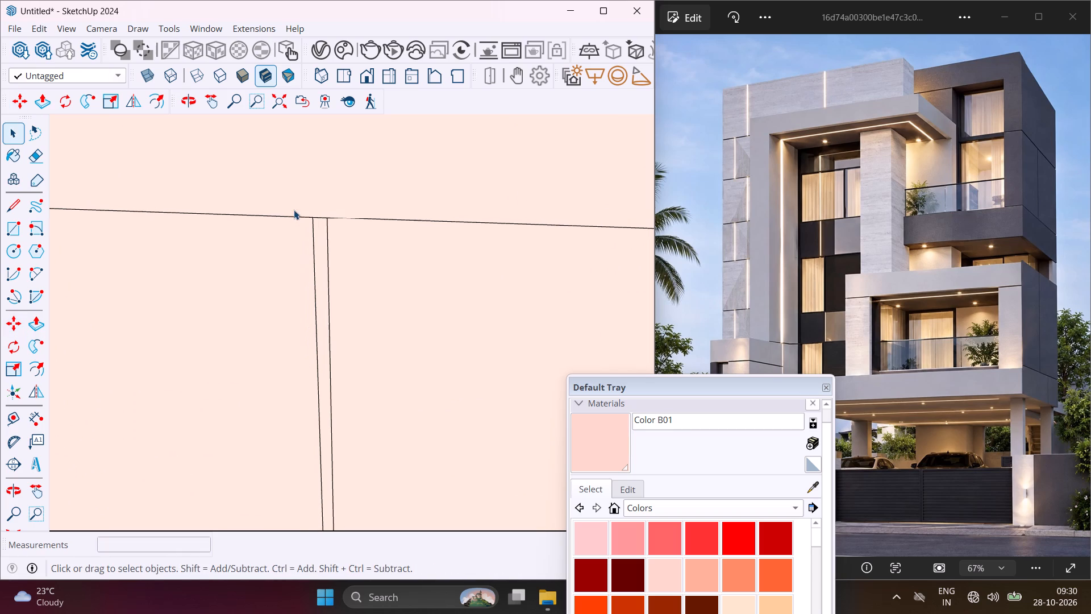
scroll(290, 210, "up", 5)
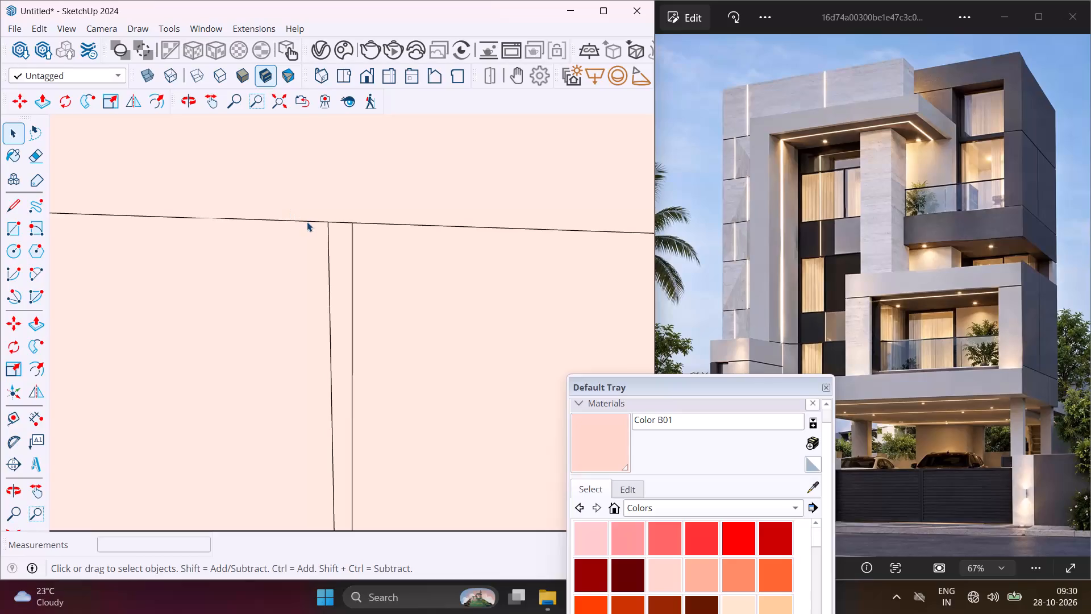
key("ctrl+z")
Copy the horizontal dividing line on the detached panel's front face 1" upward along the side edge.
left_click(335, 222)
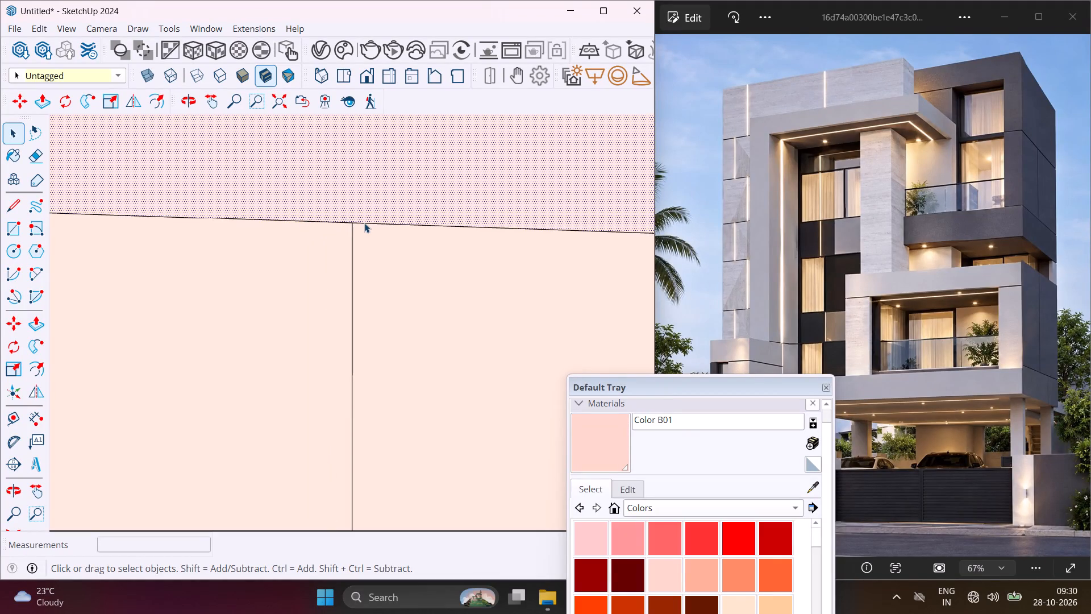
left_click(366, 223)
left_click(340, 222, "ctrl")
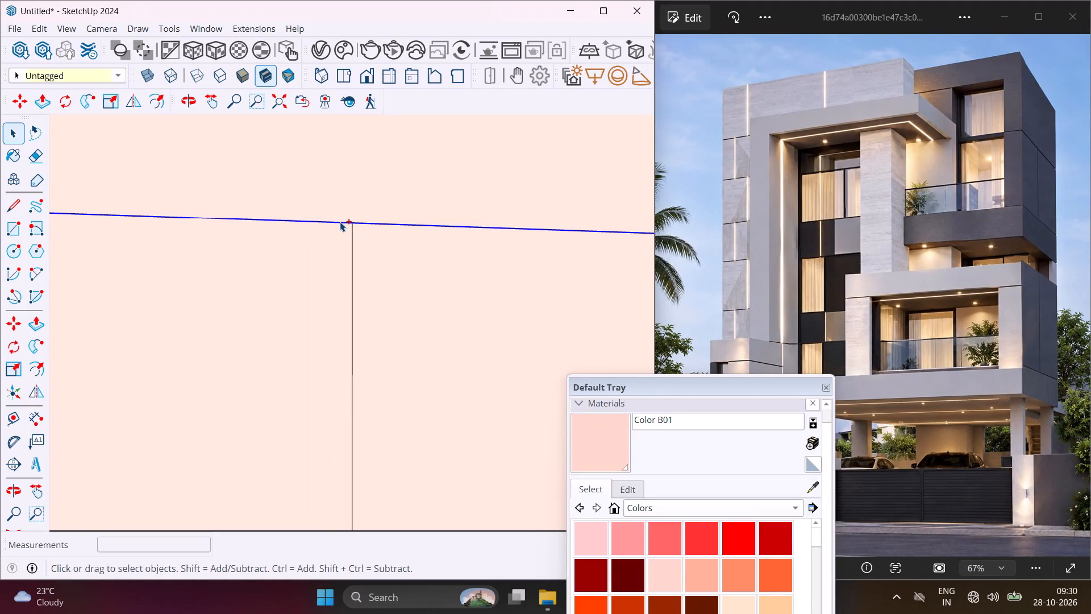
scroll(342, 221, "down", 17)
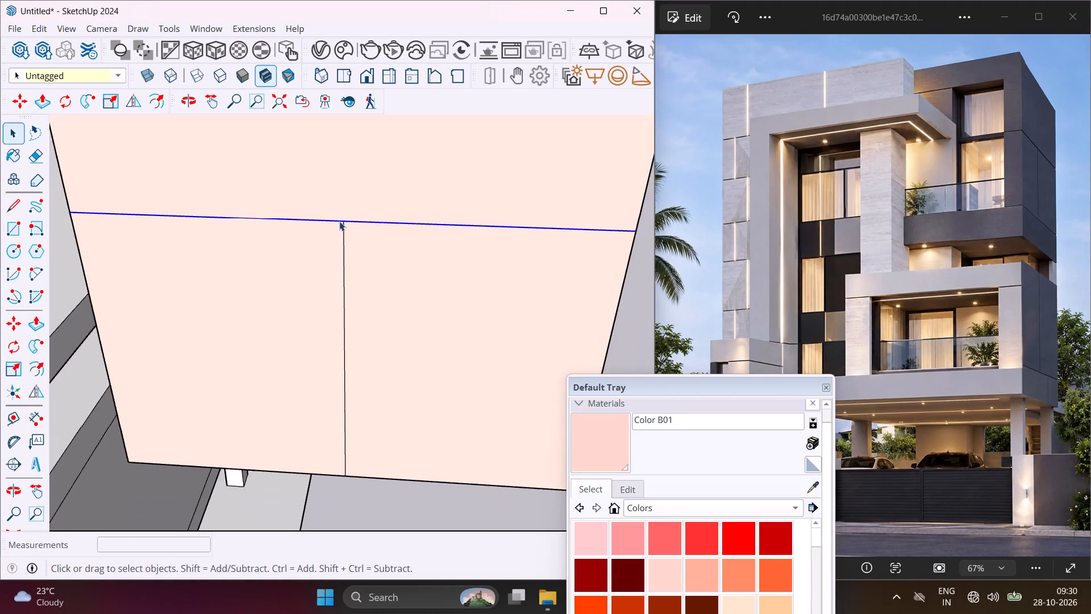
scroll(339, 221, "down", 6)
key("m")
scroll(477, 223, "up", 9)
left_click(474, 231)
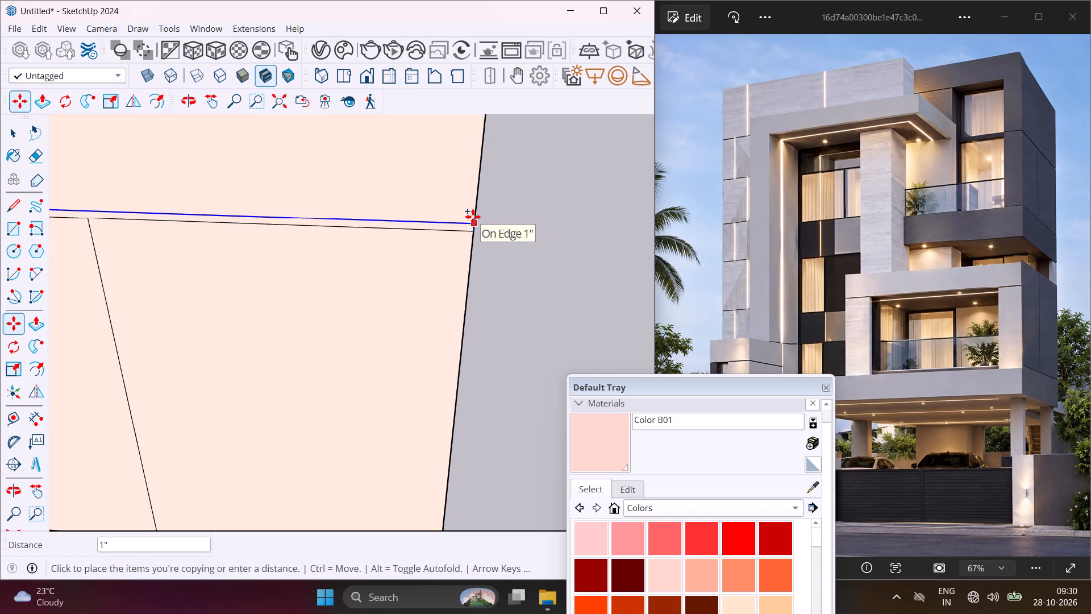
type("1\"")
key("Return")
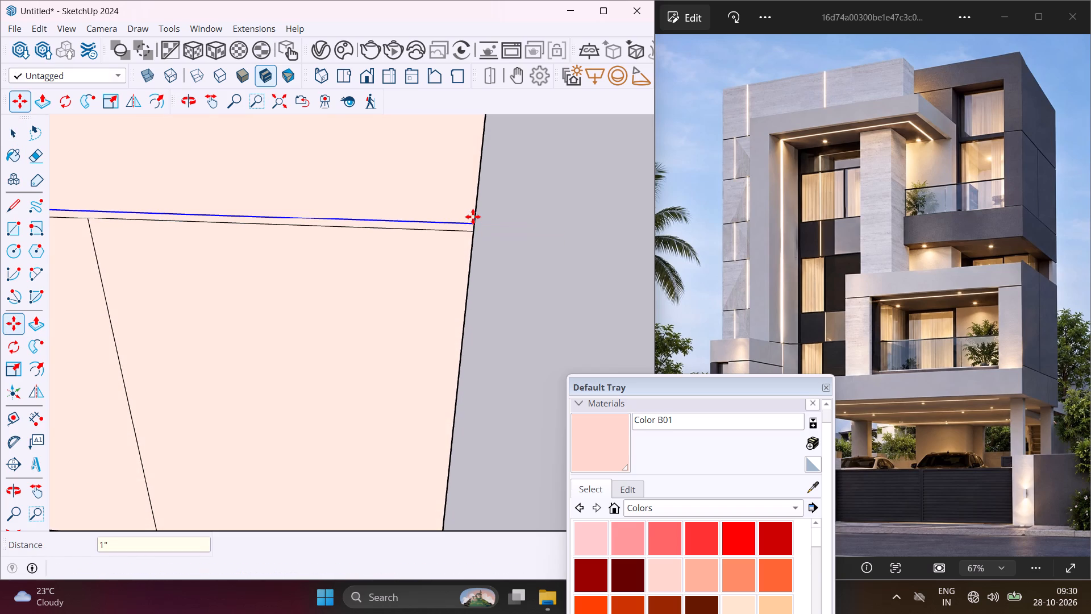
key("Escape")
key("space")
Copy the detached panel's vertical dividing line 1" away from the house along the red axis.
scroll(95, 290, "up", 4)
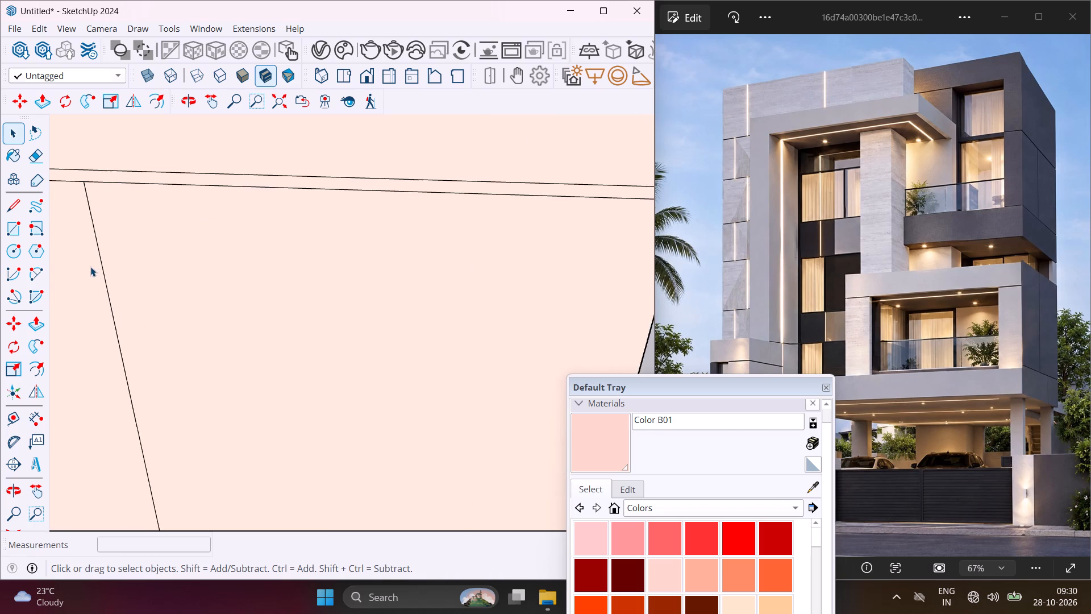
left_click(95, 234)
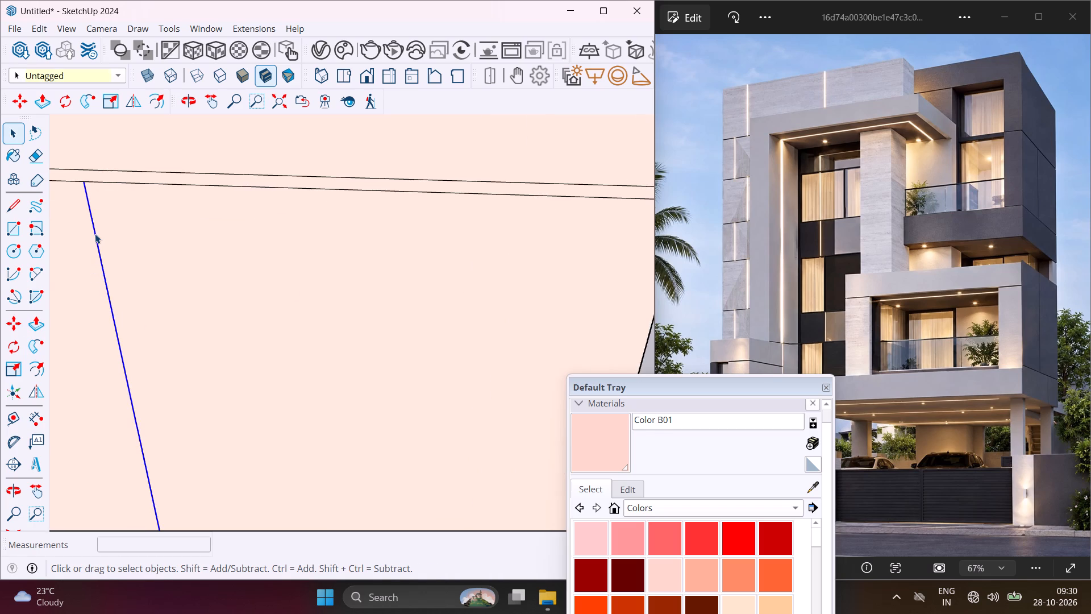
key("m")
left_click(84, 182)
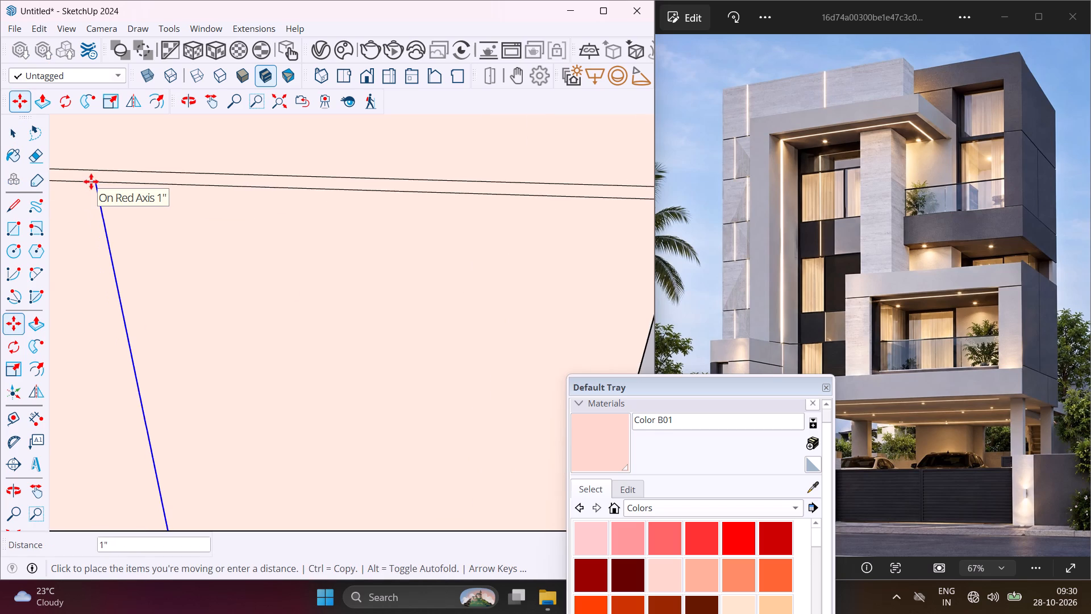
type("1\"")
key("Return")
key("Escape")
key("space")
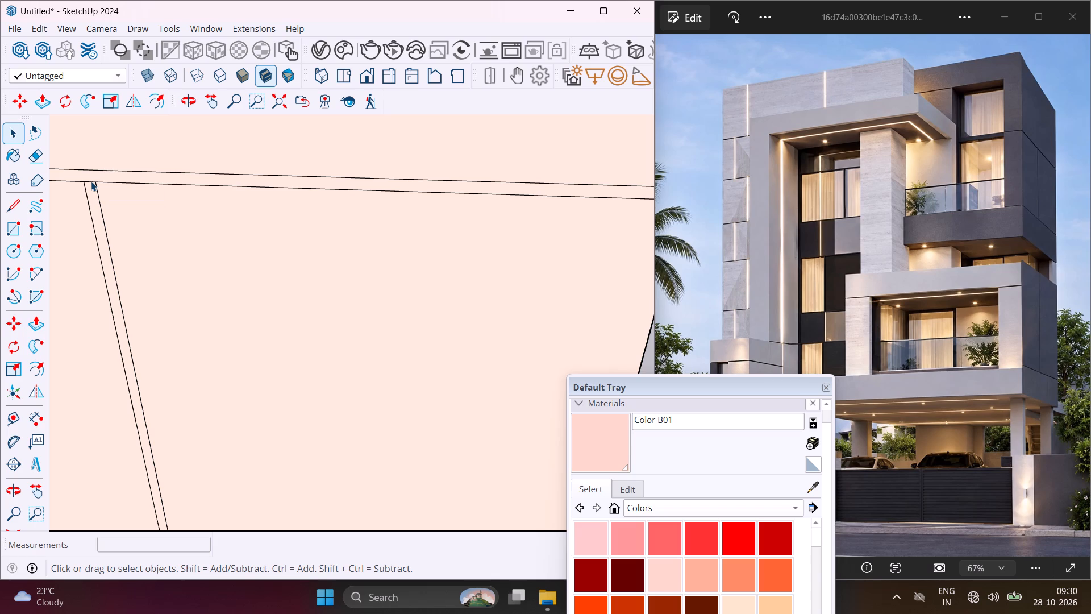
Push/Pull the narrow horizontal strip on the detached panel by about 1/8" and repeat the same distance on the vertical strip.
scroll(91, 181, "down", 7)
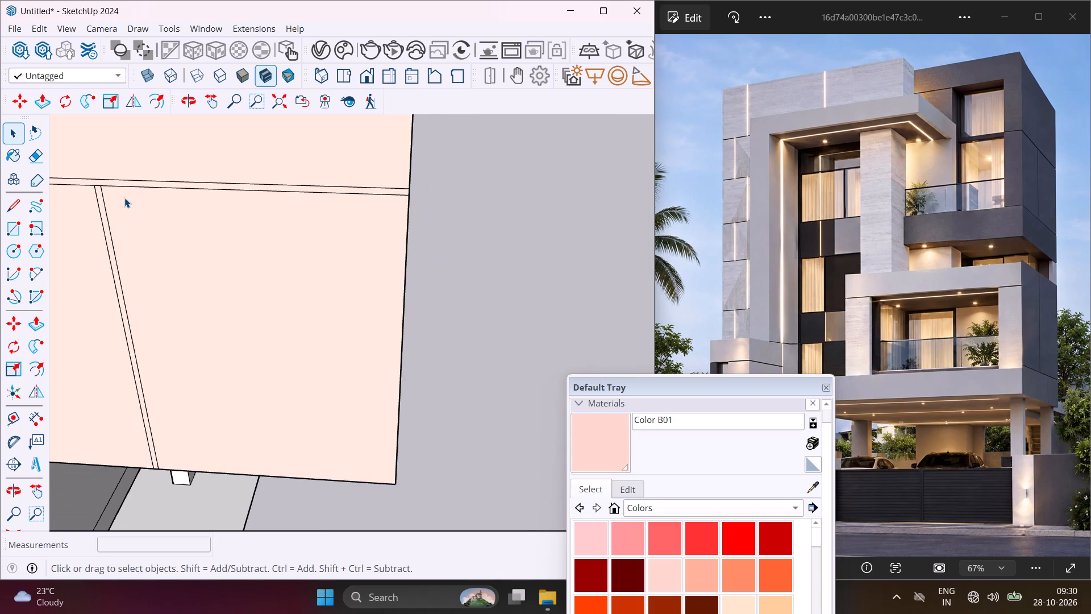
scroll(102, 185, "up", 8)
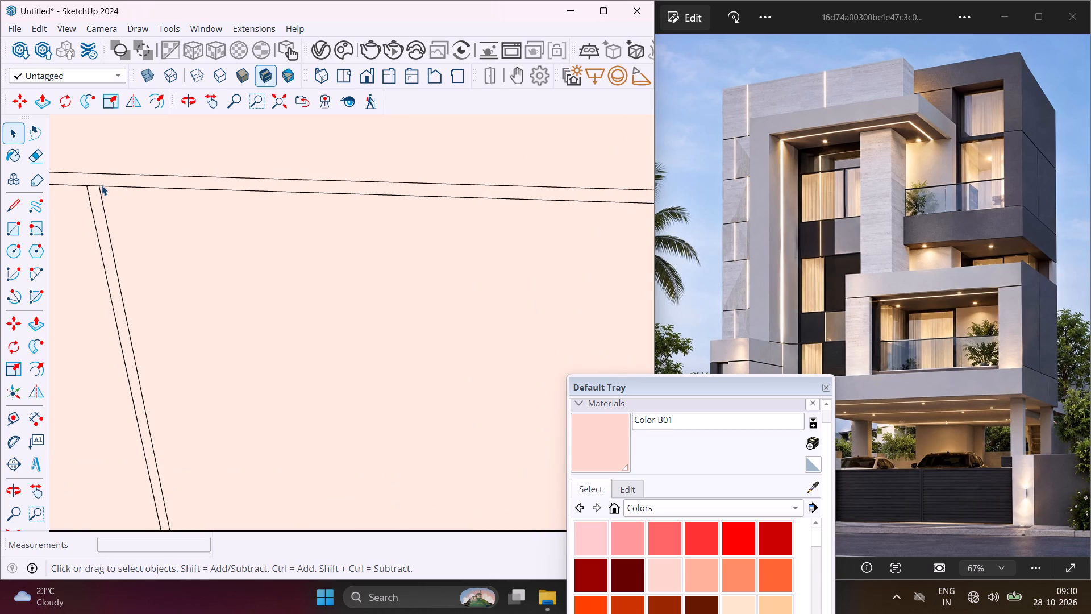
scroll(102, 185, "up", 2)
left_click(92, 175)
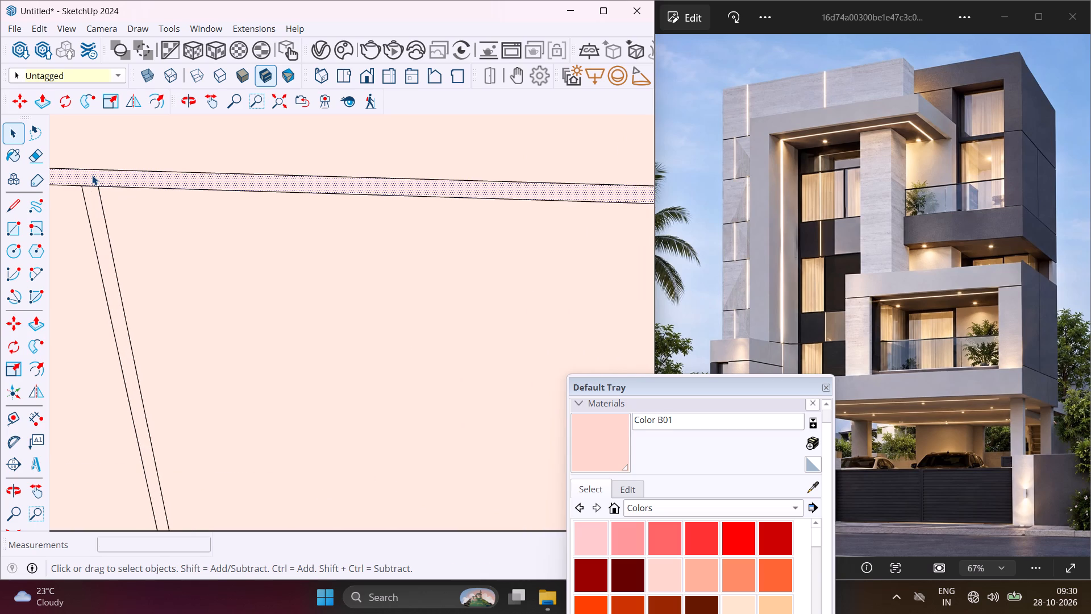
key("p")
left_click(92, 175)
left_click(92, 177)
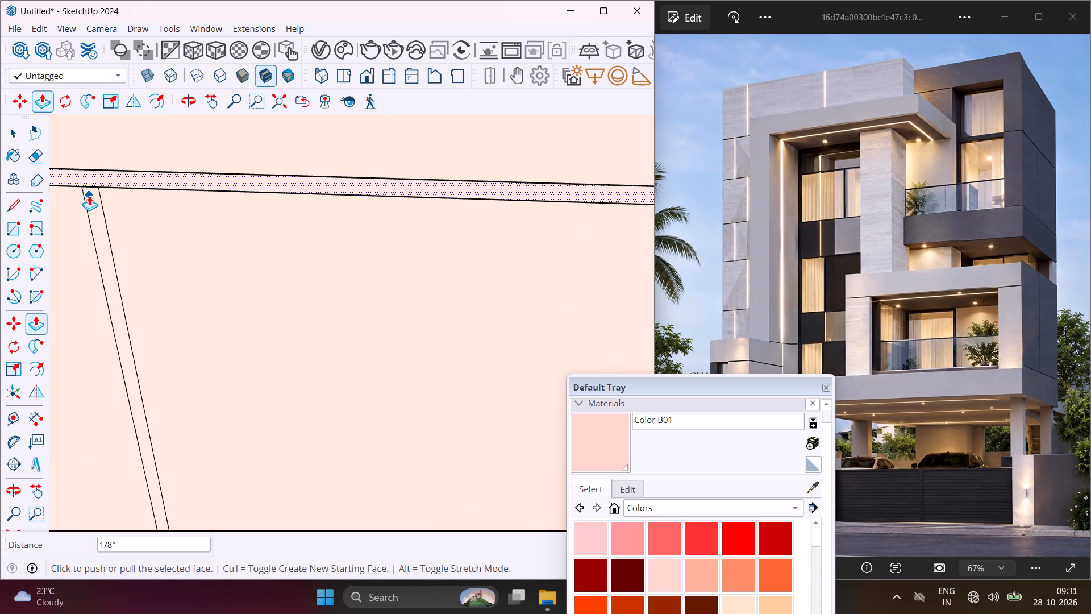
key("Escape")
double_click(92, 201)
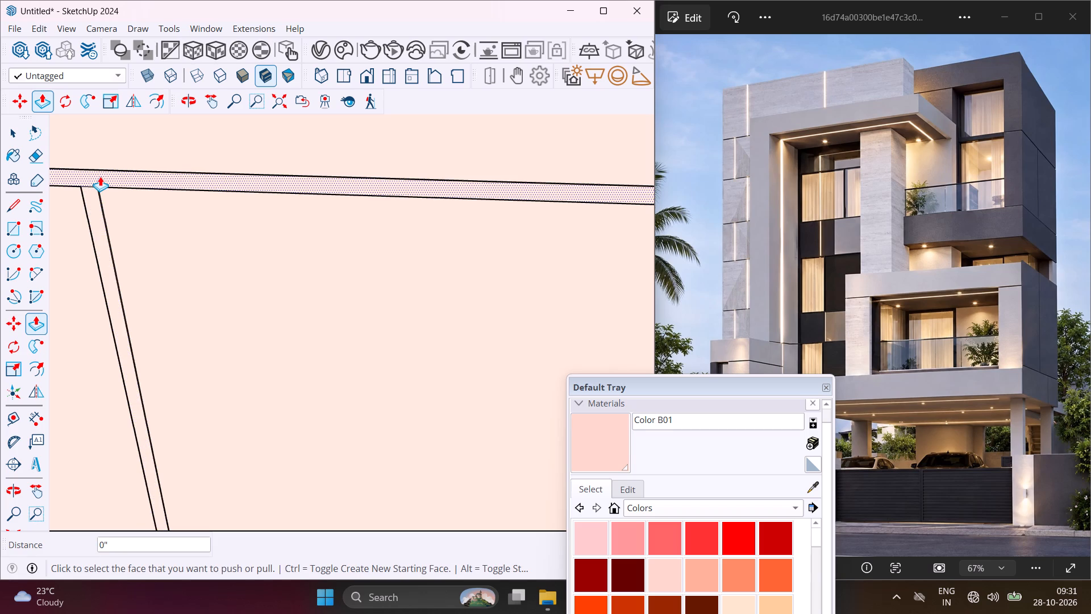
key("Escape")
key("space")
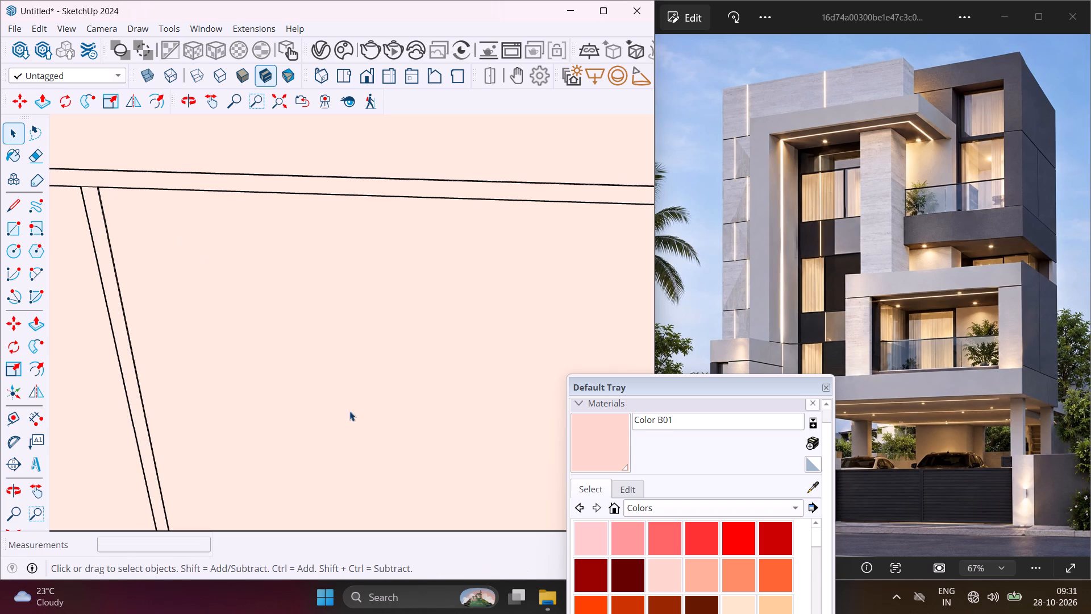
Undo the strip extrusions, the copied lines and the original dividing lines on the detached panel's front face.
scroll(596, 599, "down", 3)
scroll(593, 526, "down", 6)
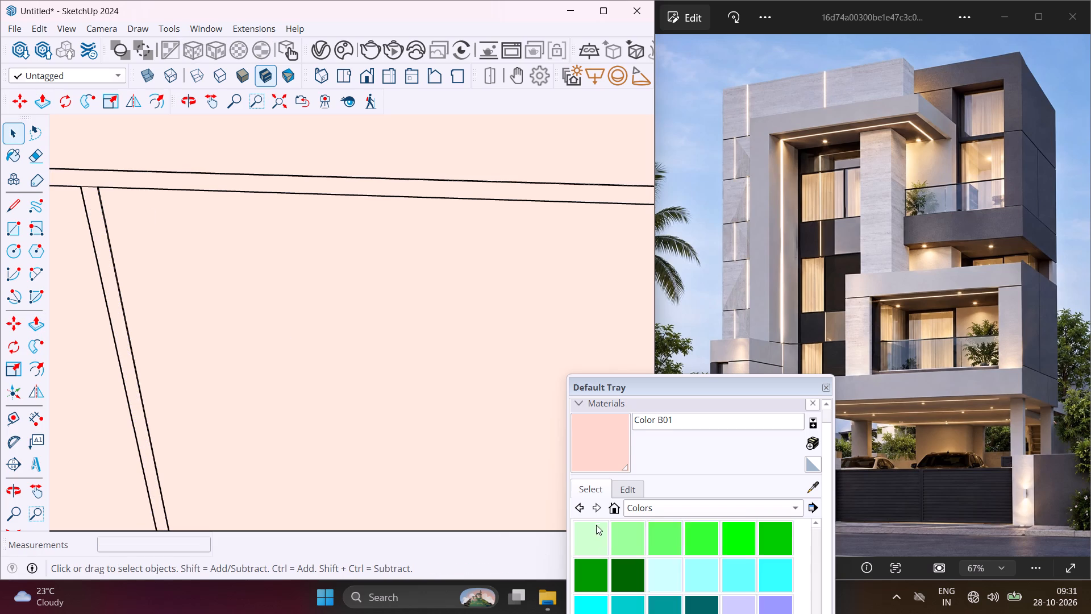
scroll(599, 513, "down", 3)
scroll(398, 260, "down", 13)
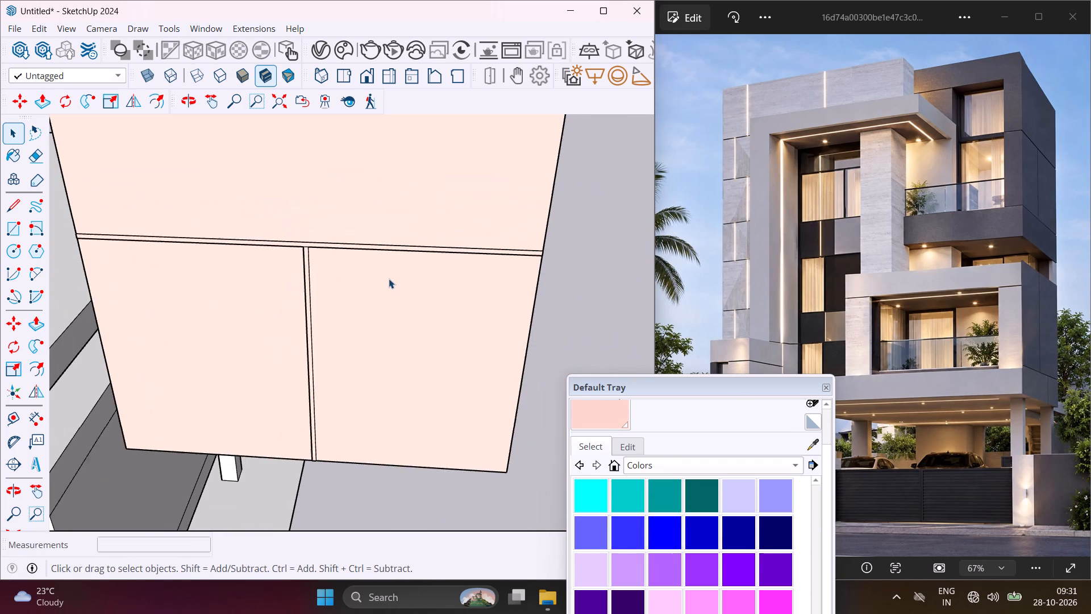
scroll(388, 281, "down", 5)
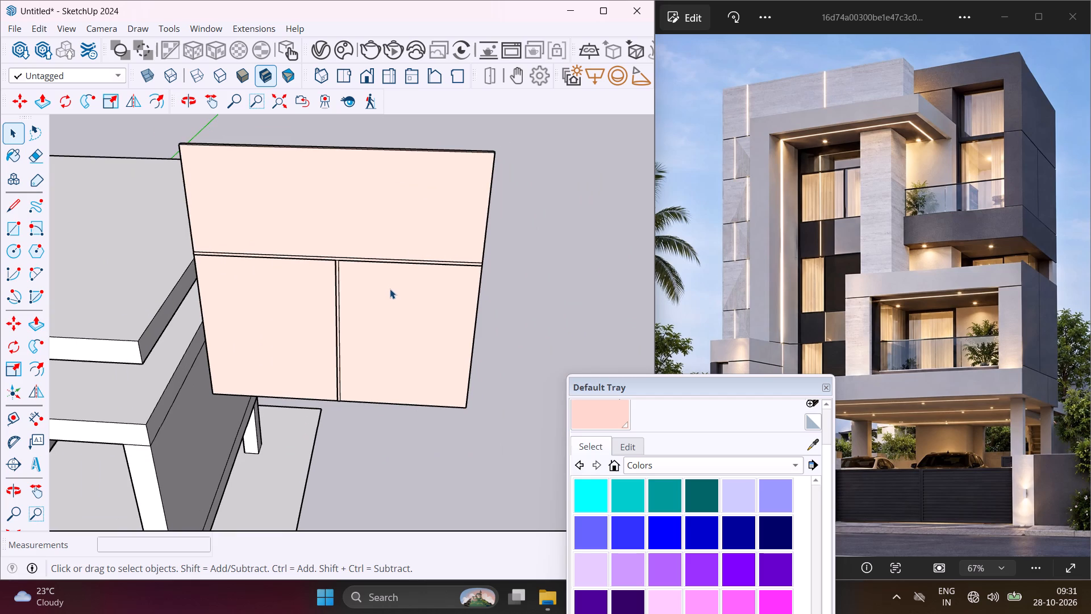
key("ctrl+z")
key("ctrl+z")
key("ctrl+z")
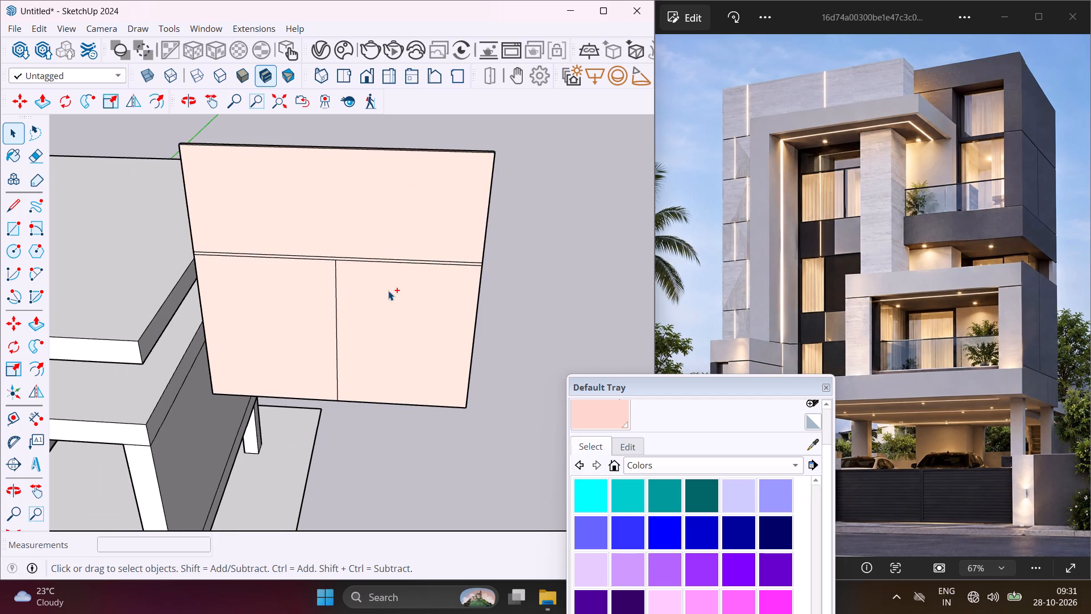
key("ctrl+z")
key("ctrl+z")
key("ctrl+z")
Offset the outline of the detached panel's front face inward by about 2" to form a border frame.
left_click(388, 292)
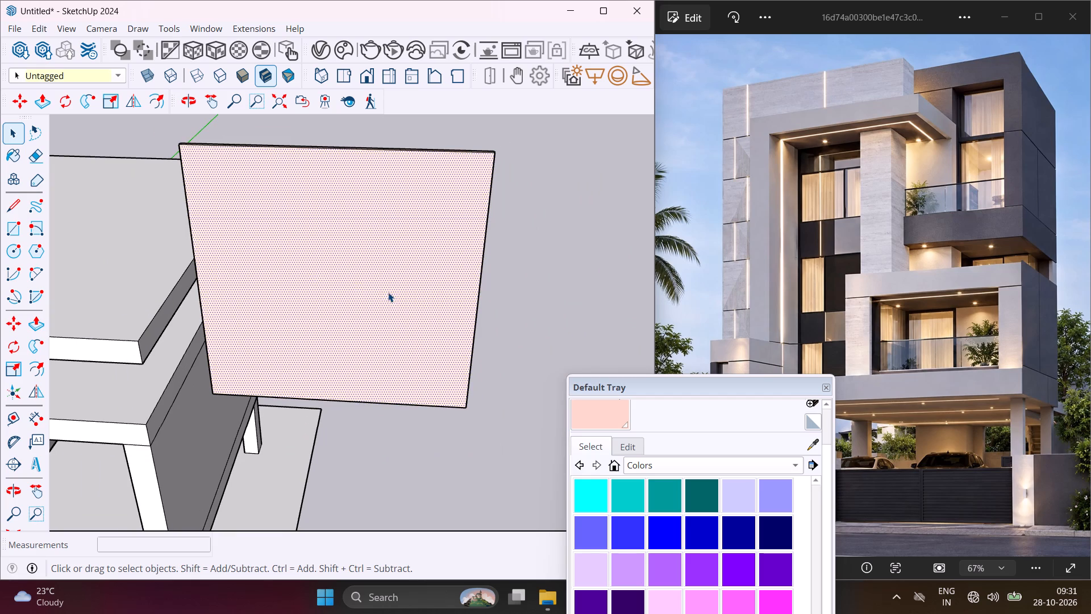
left_click(42, 365)
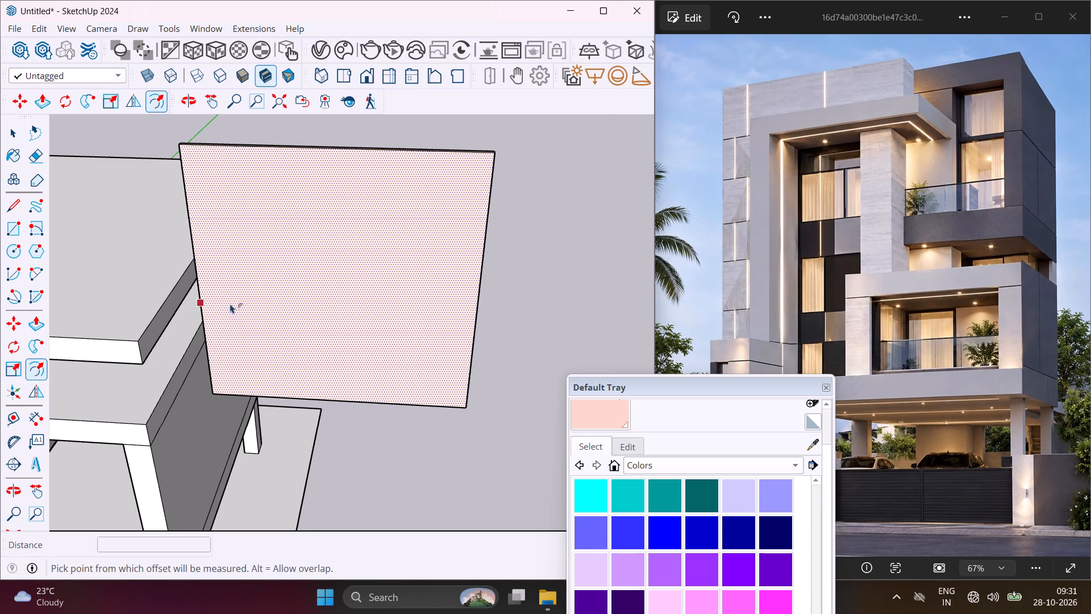
scroll(230, 302, "up", 3)
left_click(222, 294)
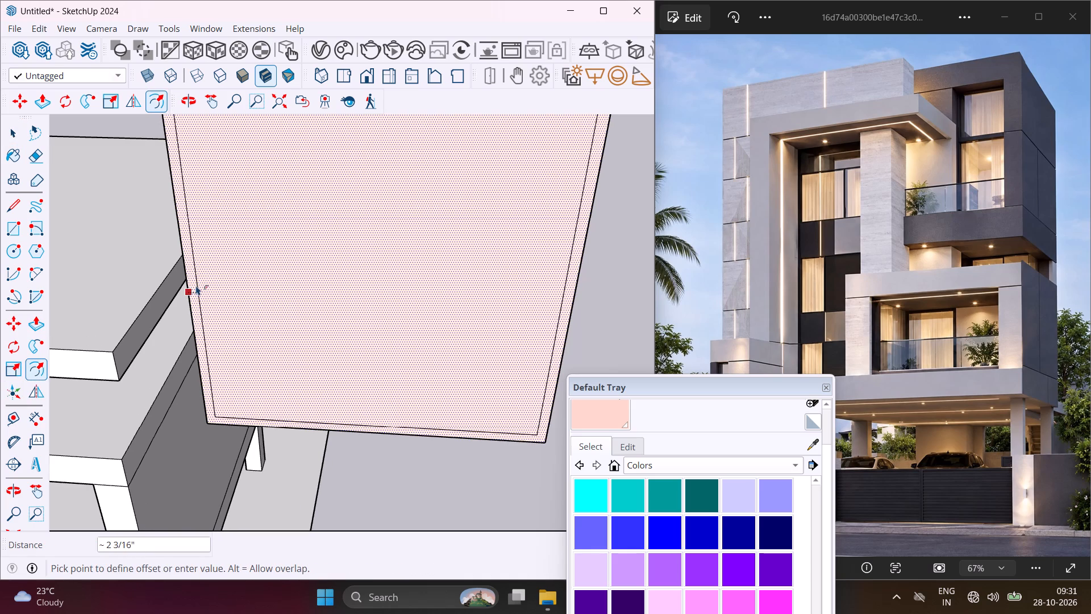
left_click(195, 285)
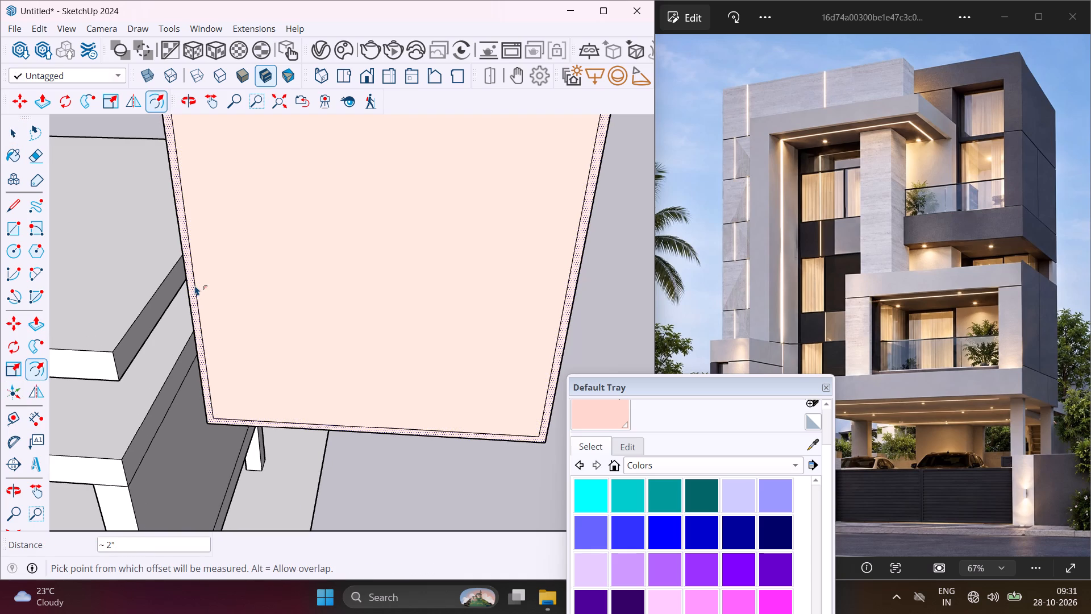
key("Escape")
key("space")
scroll(142, 334, "down", 5)
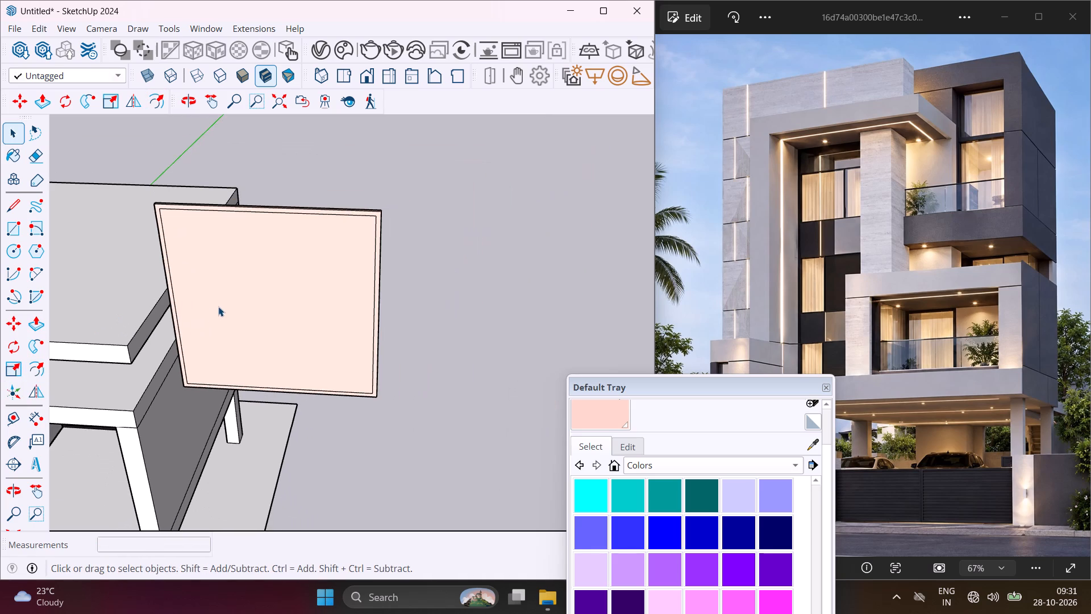
Draw a horizontal line about 7' 8" long across the detached panel's inner face between the frame's side edges.
middle_click_drag(218, 306, 207, 279)
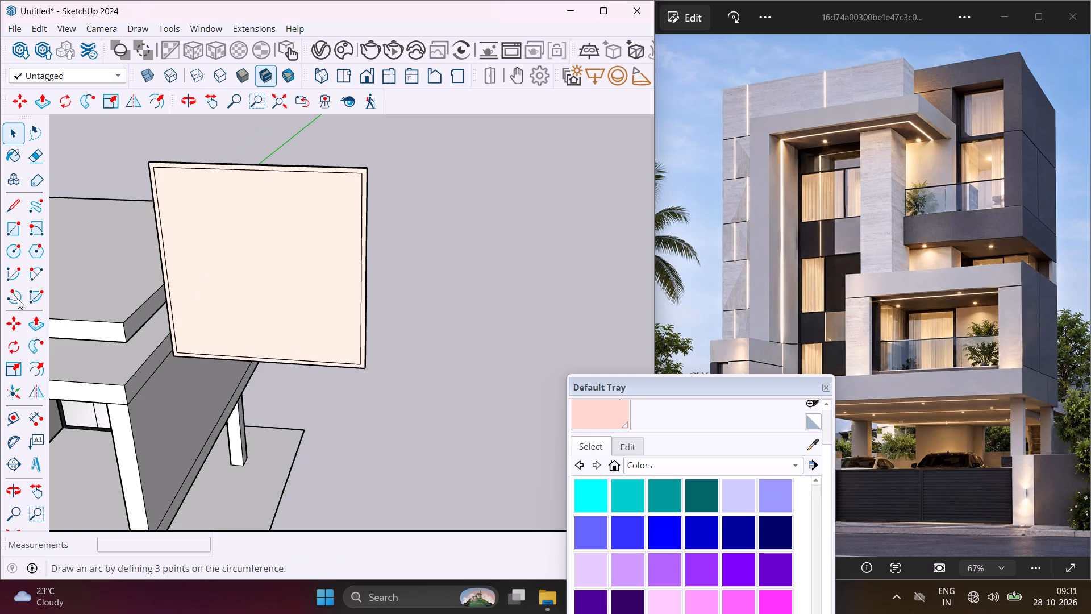
left_click(23, 208)
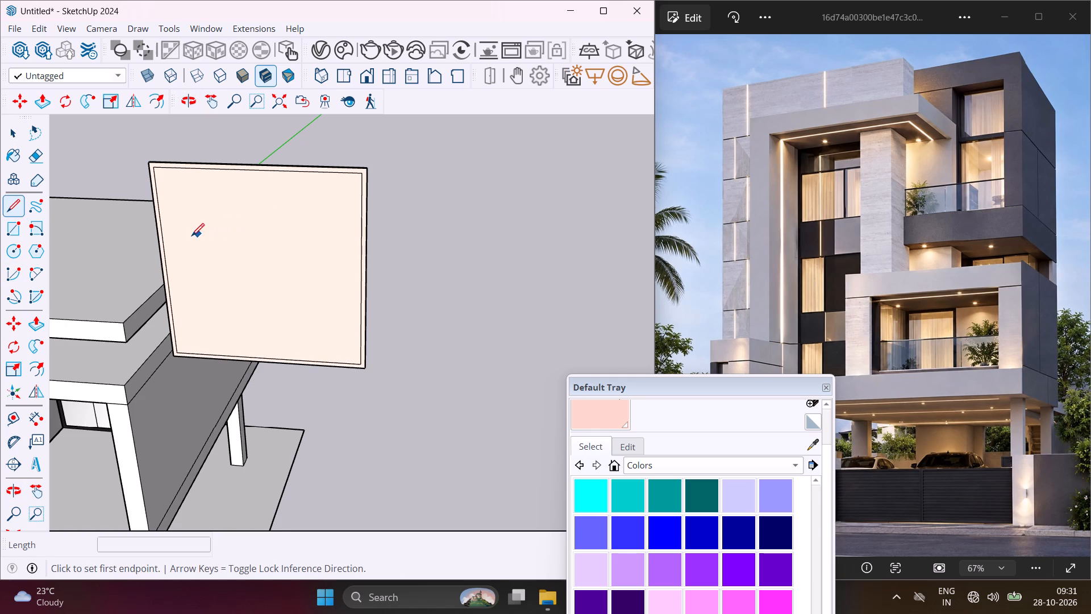
scroll(172, 250, "up", 5)
scroll(155, 236, "down", 3)
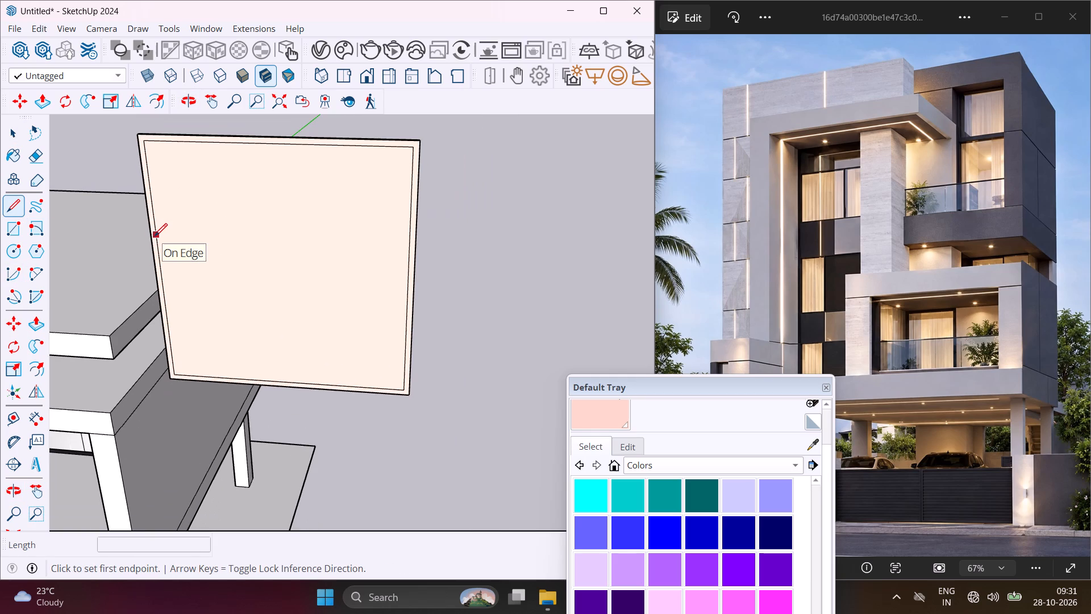
left_click(160, 238)
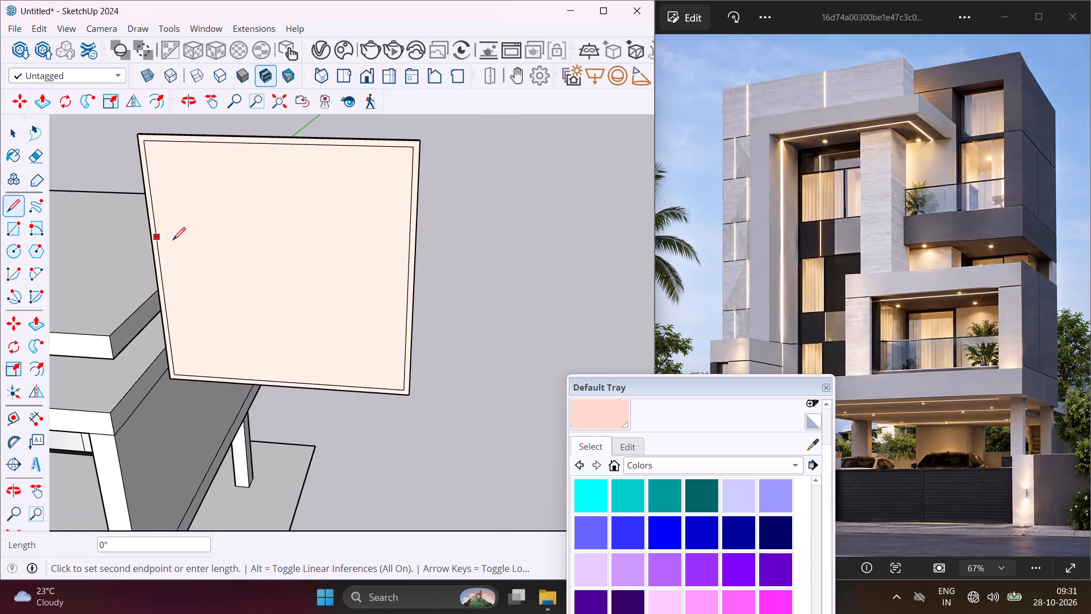
left_click(411, 246)
key("Escape")
key("space")
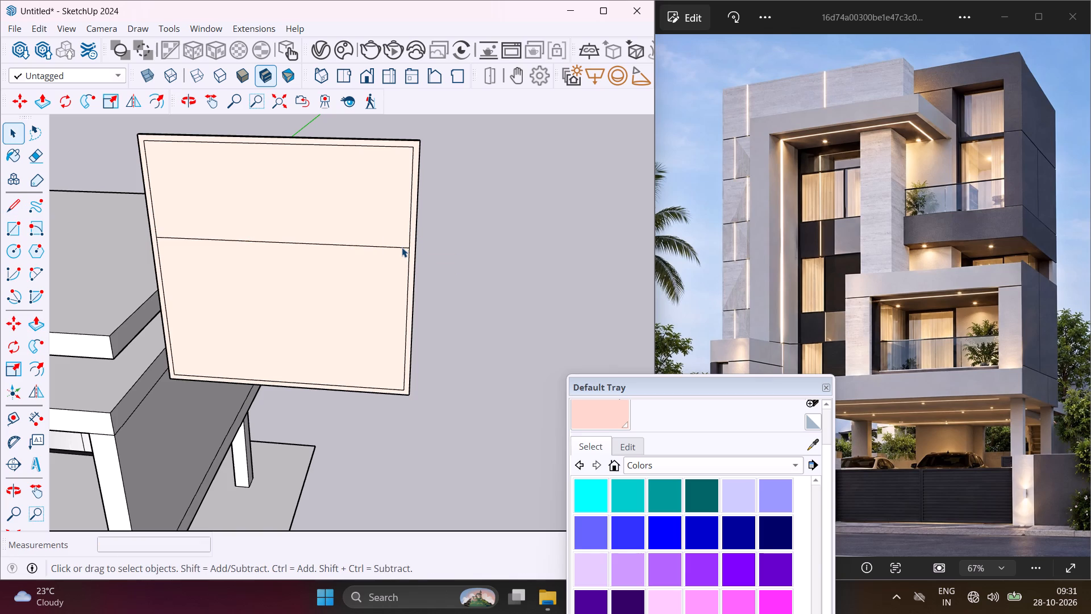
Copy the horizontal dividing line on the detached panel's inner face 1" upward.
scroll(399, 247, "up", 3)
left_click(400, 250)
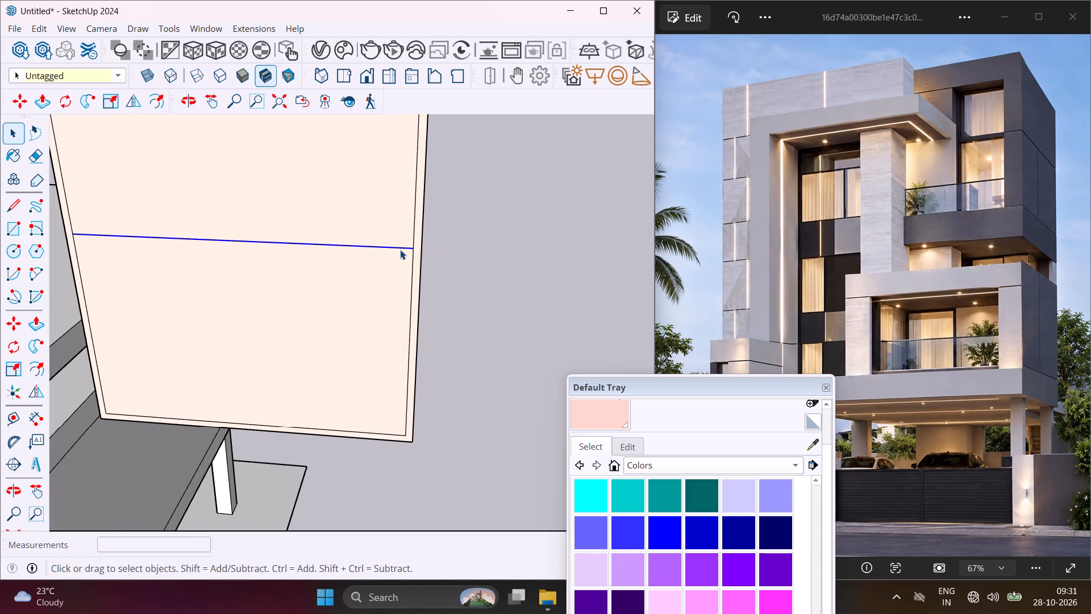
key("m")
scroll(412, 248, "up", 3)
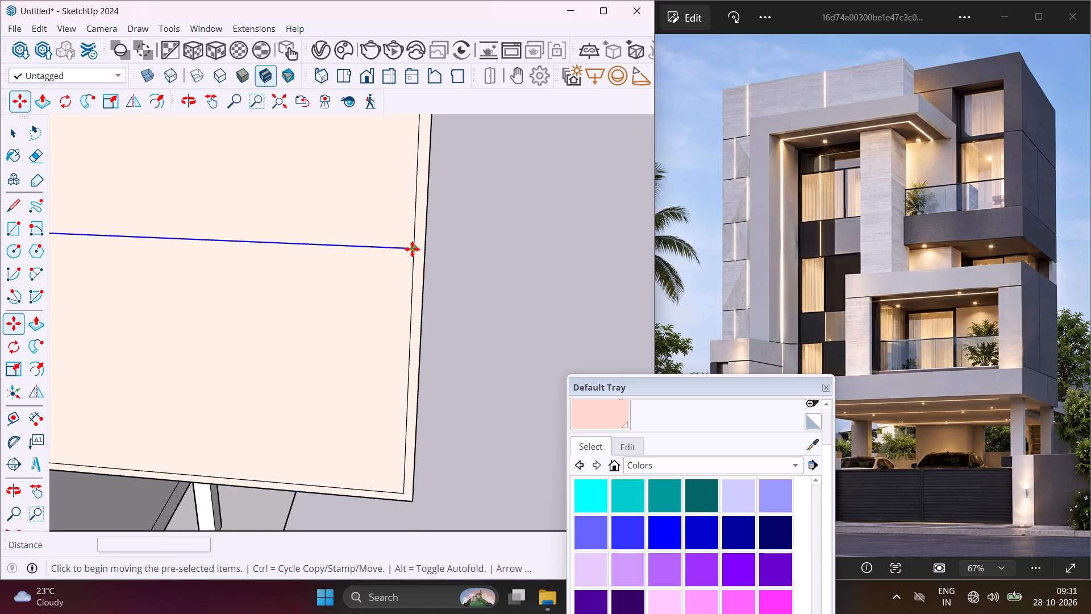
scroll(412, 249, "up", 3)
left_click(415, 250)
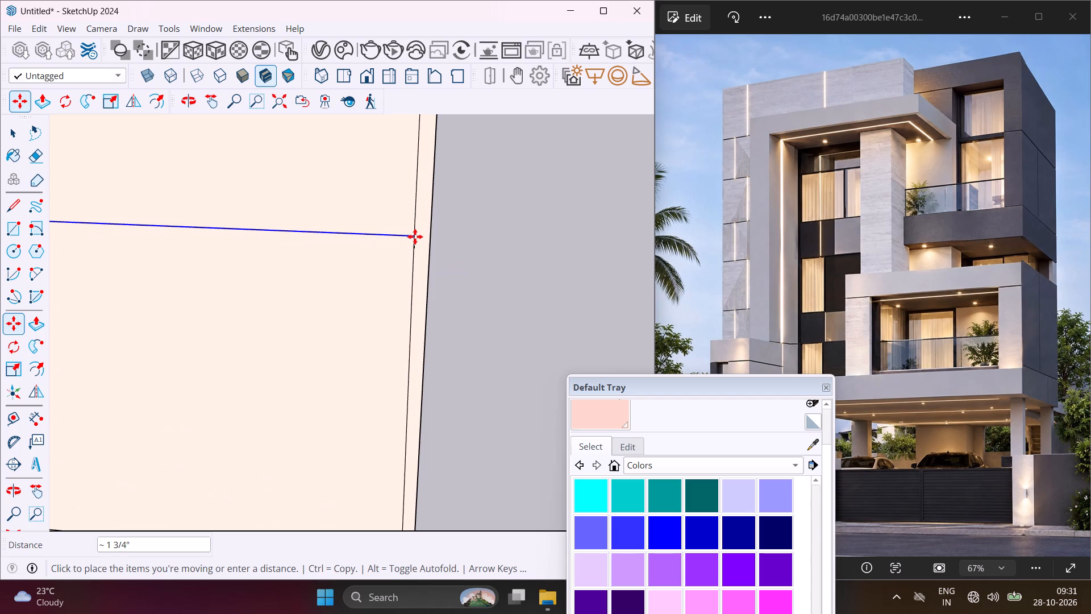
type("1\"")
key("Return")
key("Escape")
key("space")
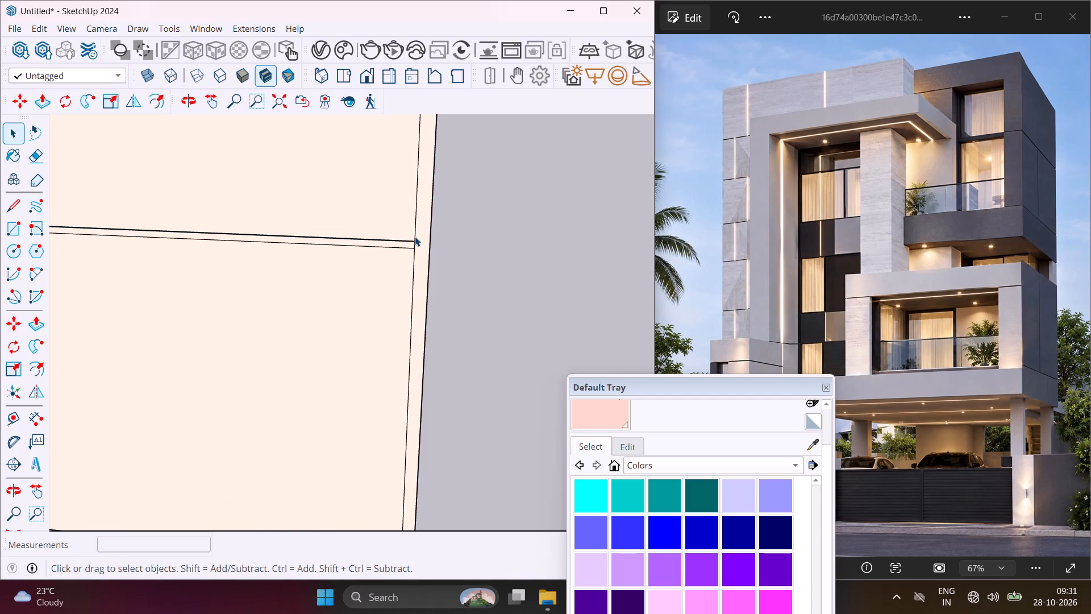
Draw a vertical line on the detached panel from the lower horizontal dividing line down to the frame's bottom inner edge.
scroll(415, 237, "down", 9)
left_click(16, 206)
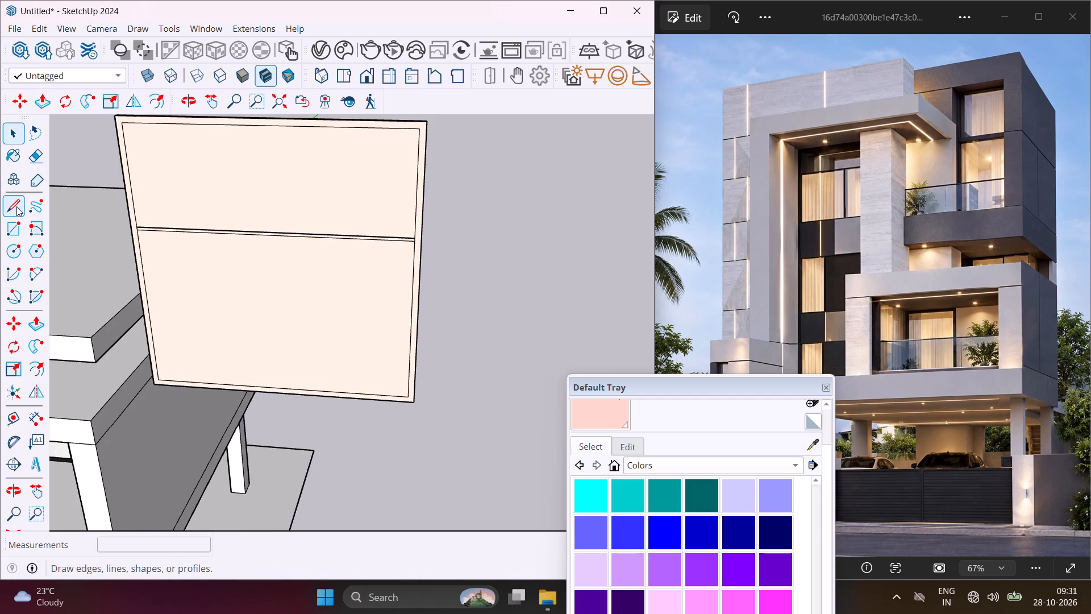
middle_click_drag(154, 229, 231, 227)
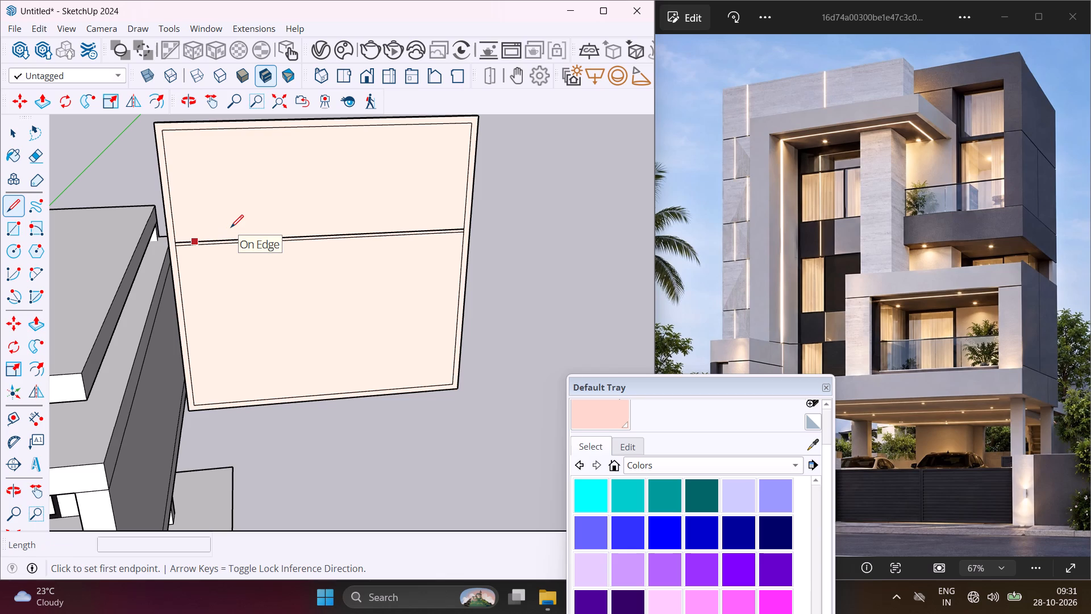
scroll(345, 244, "up", 3)
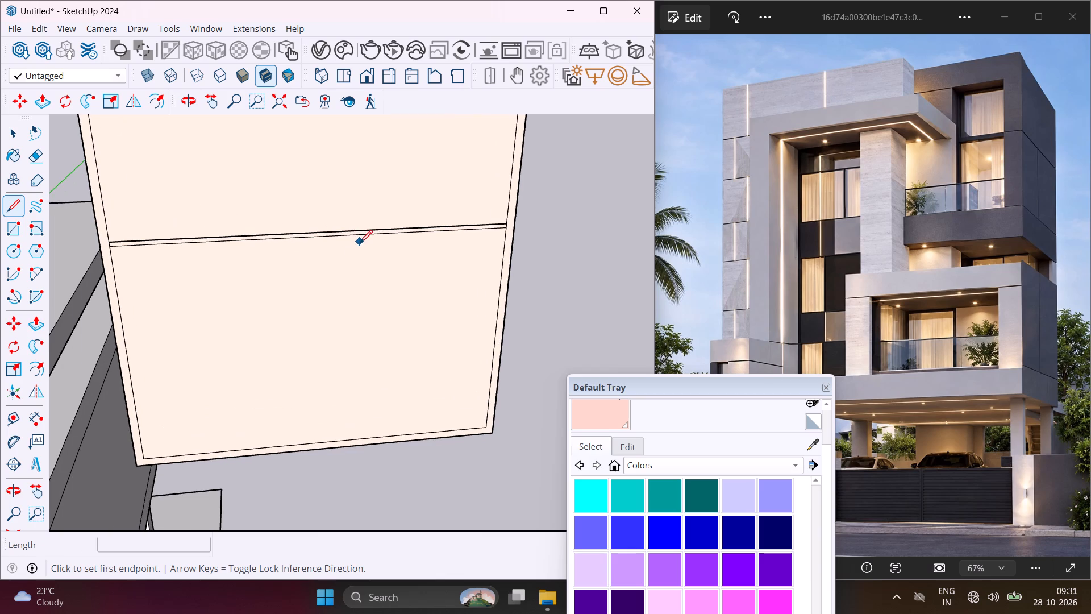
scroll(347, 231, "up", 4)
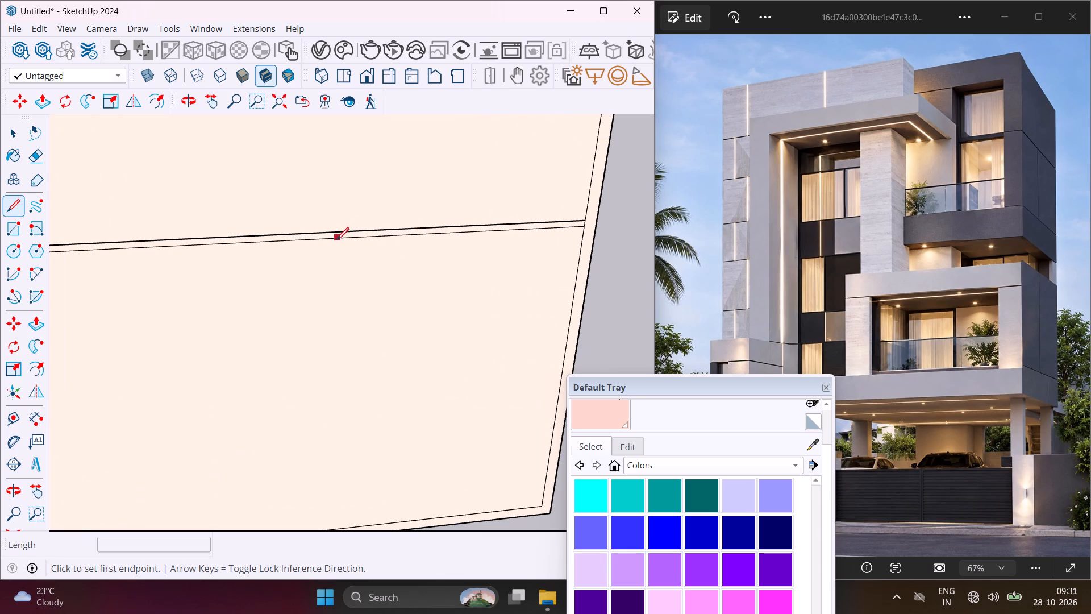
left_click(332, 240)
scroll(342, 310, "down", 5)
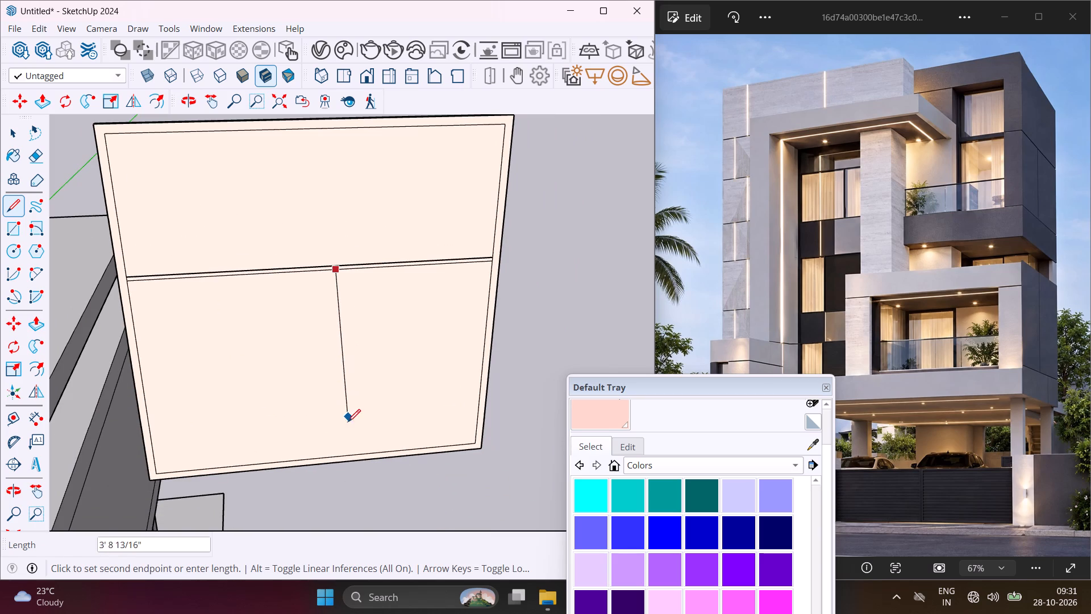
left_click(352, 454)
key("Escape")
key("space")
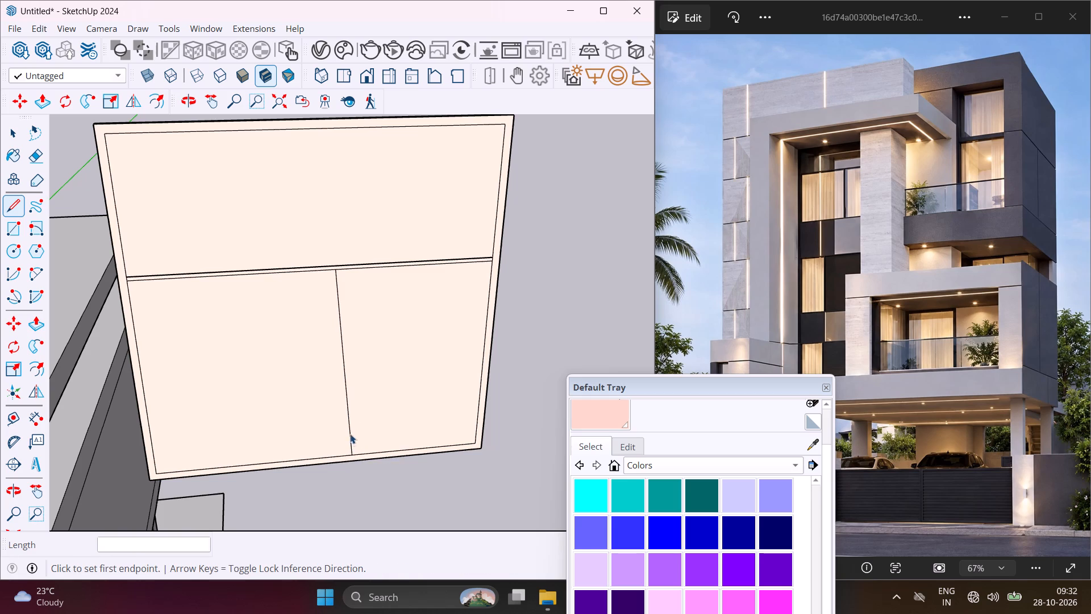
Copy the vertical dividing line 1" sideways along the red axis to outline a narrow vertical strip.
scroll(338, 272, "up", 8)
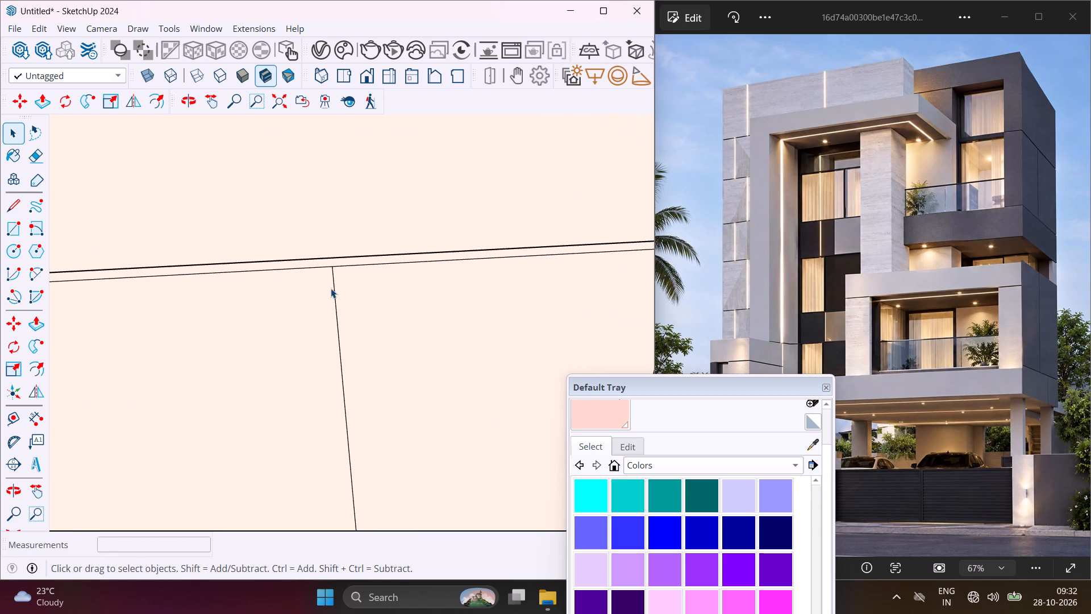
left_click(335, 292)
key("m")
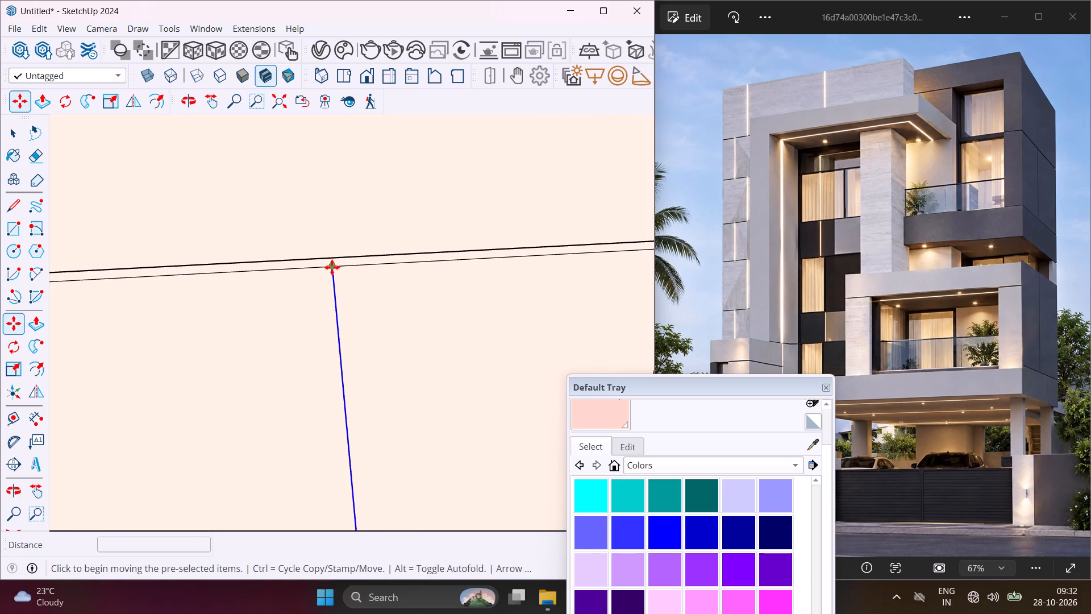
left_click(332, 267)
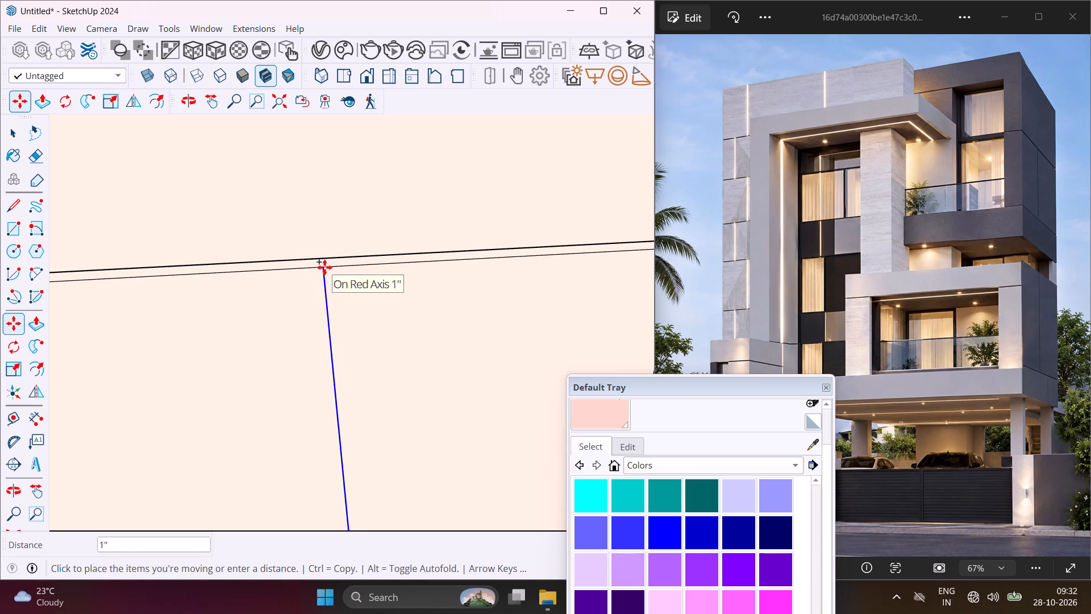
type("1\"")
key("Return")
key("Escape")
key("space")
Push/Pull the border frame face of the detached panel outward by about 5/8".
scroll(324, 267, "down", 7)
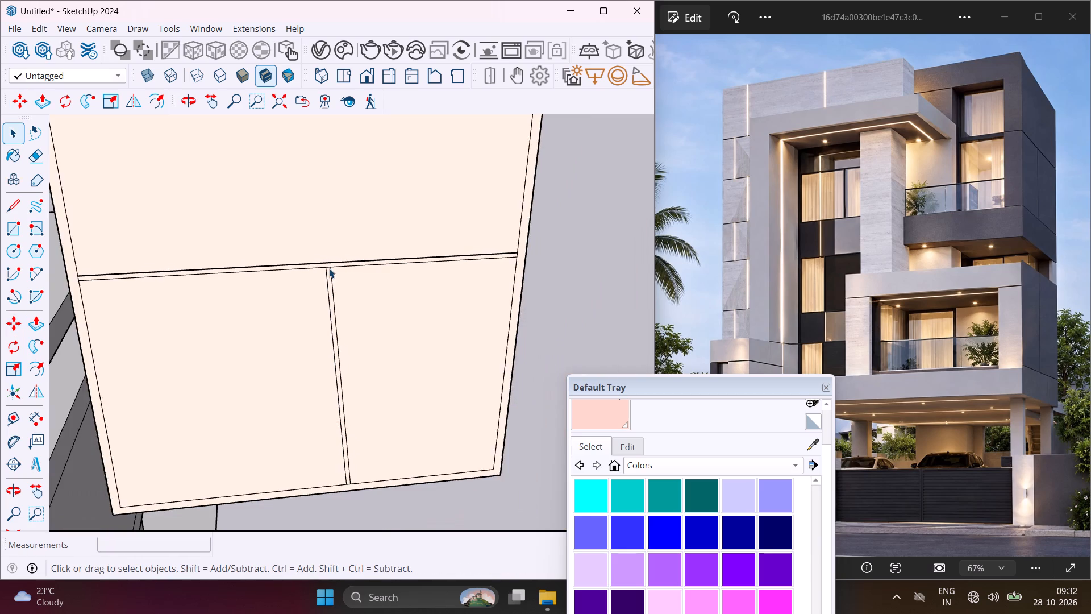
scroll(329, 268, "down", 3)
scroll(136, 140, "up", 4)
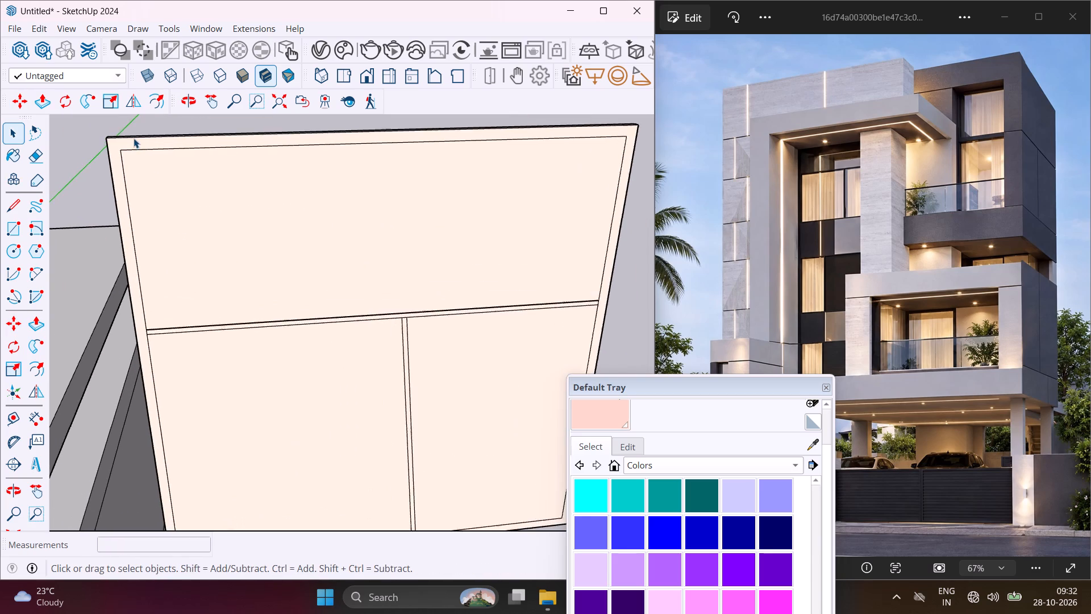
scroll(134, 138, "up", 4)
middle_click_drag(132, 139, 281, 172)
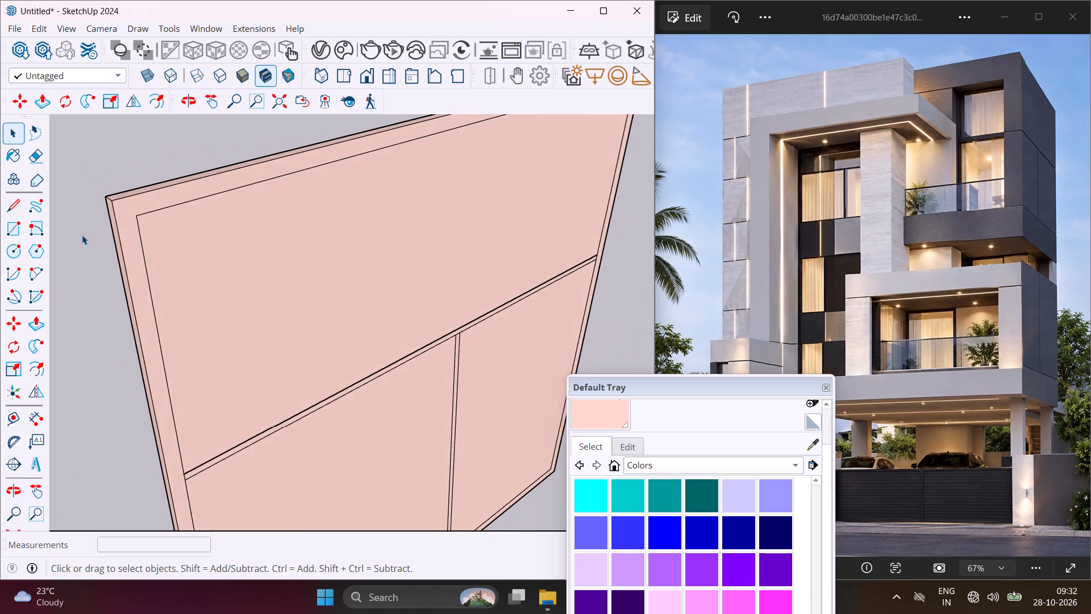
scroll(82, 235, "up", 3)
scroll(134, 239, "down", 3)
left_click(175, 238)
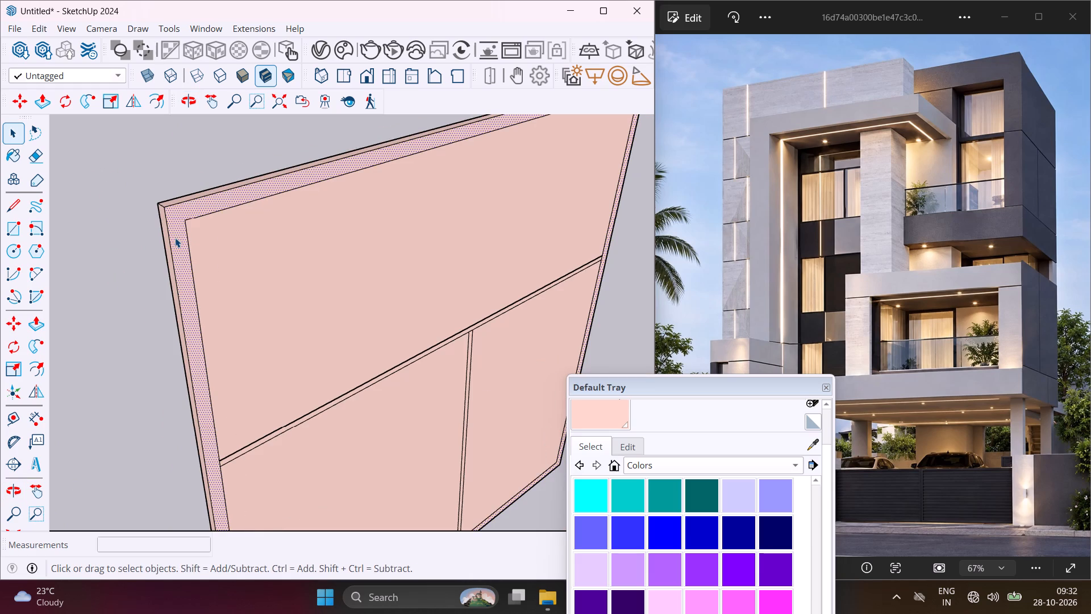
key("p")
left_click(175, 237)
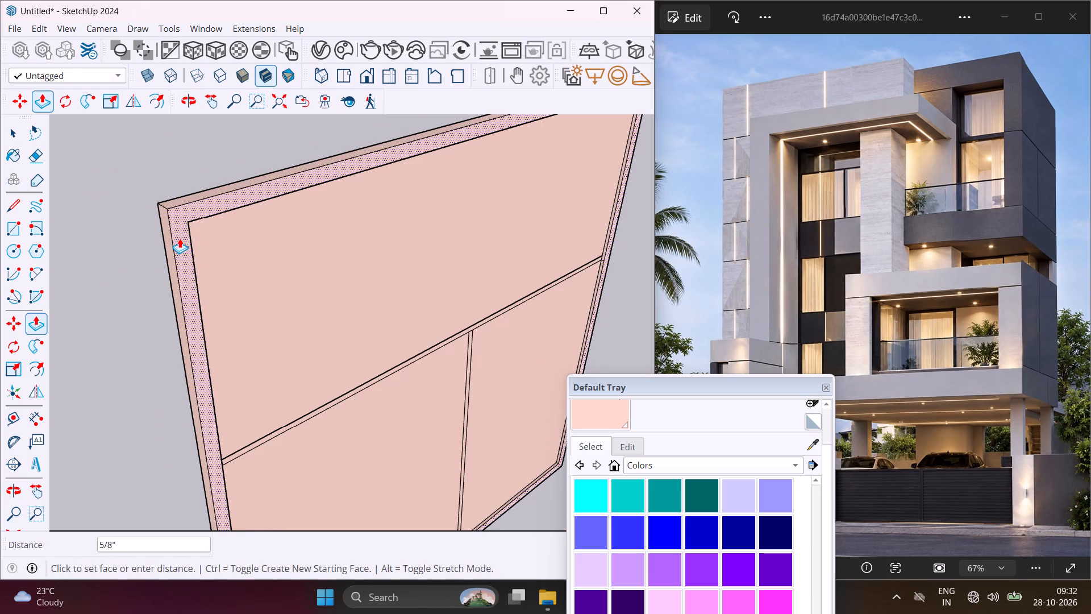
left_click(180, 238)
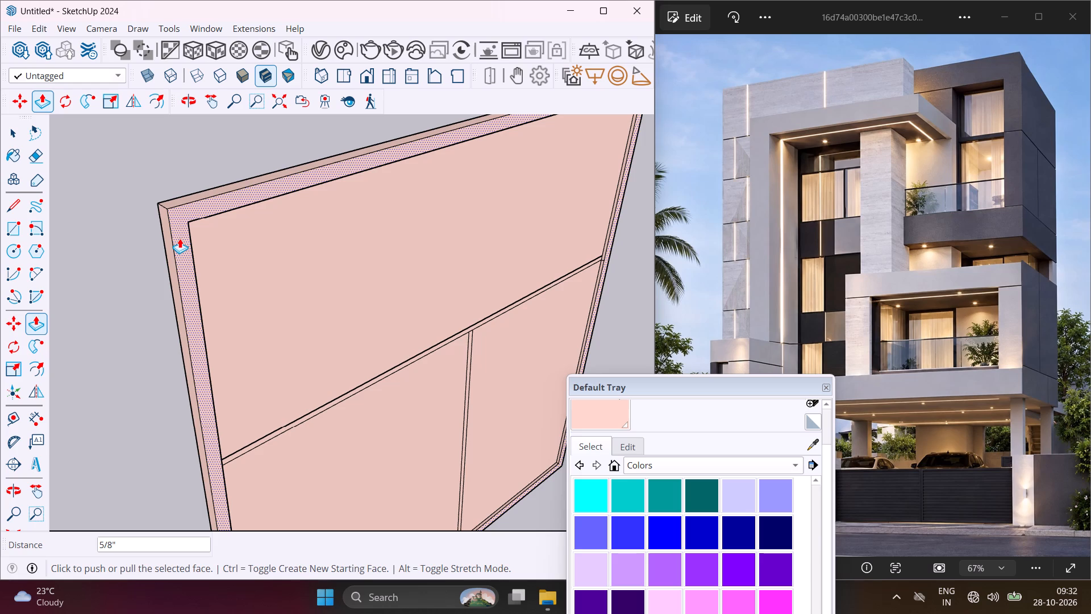
key("Escape")
key("space")
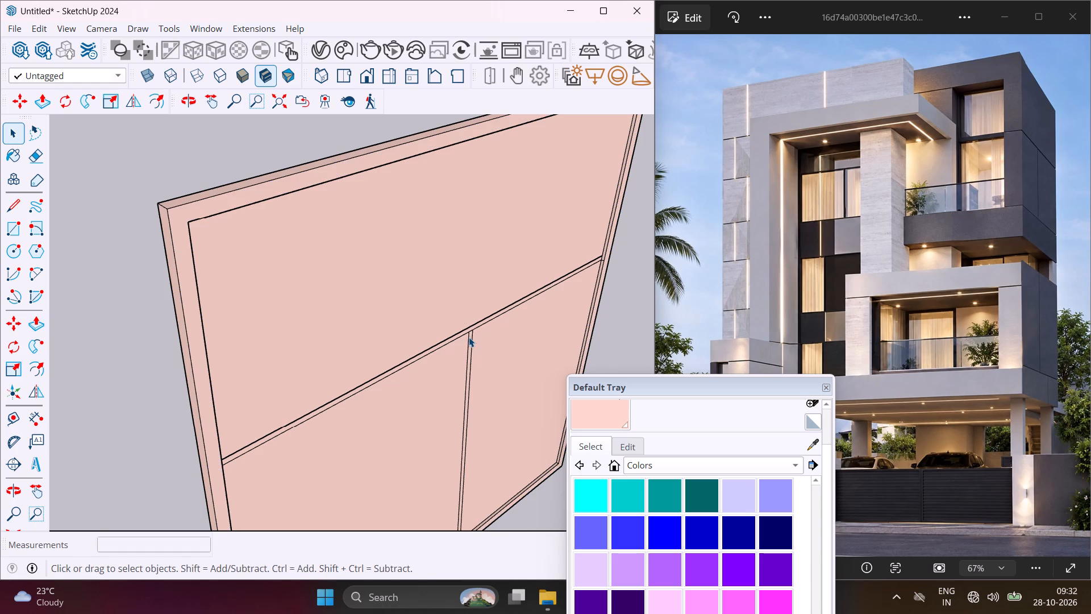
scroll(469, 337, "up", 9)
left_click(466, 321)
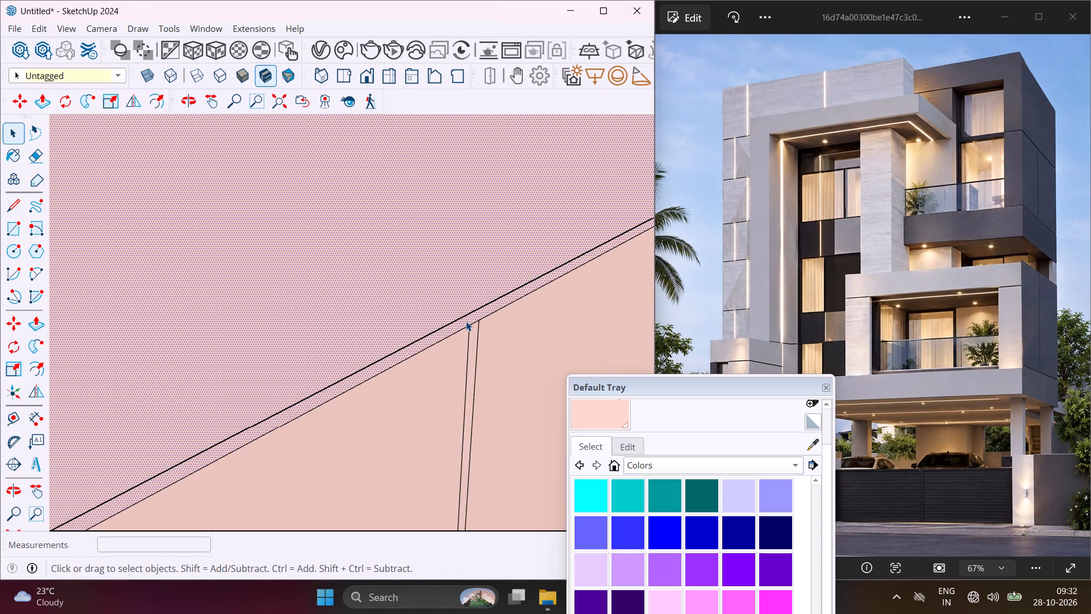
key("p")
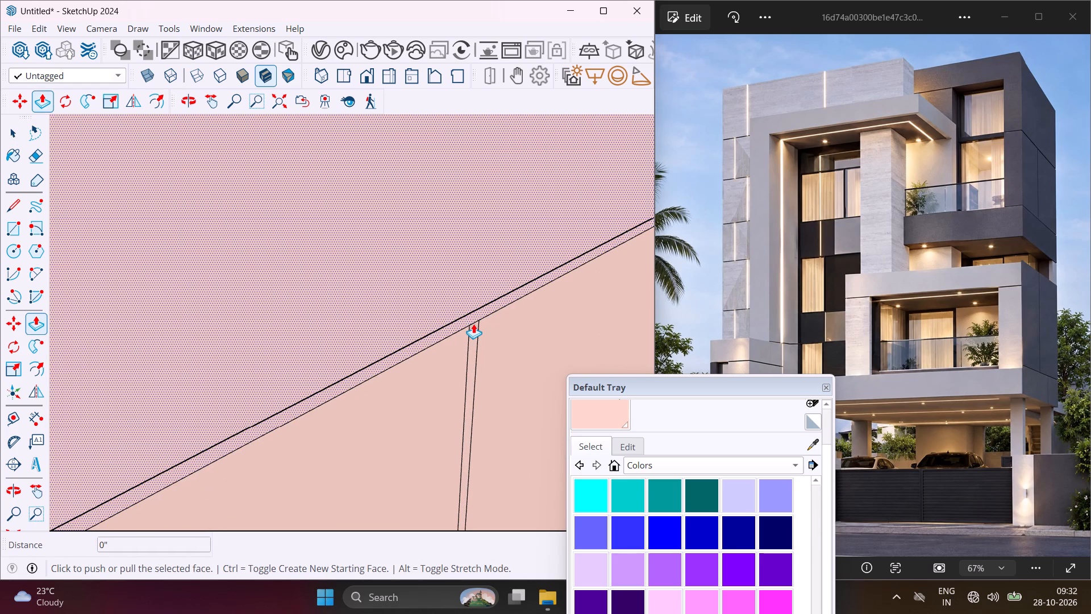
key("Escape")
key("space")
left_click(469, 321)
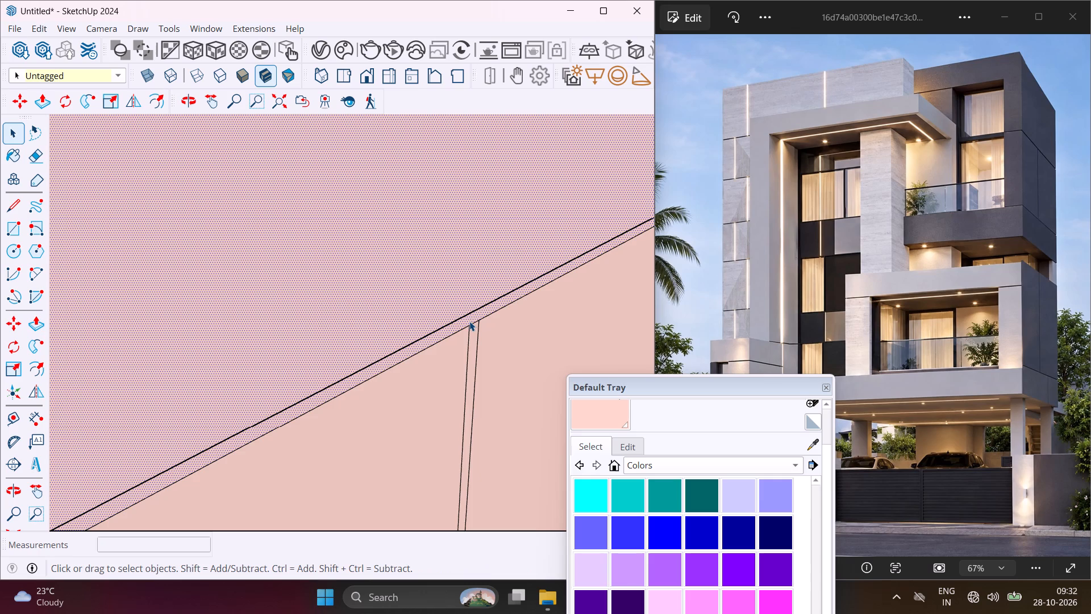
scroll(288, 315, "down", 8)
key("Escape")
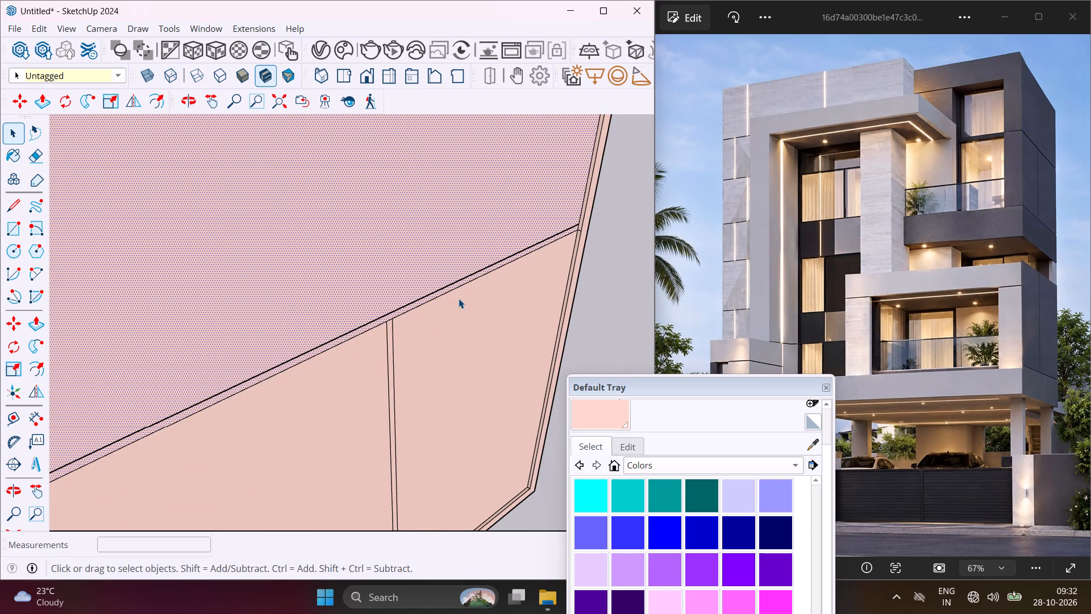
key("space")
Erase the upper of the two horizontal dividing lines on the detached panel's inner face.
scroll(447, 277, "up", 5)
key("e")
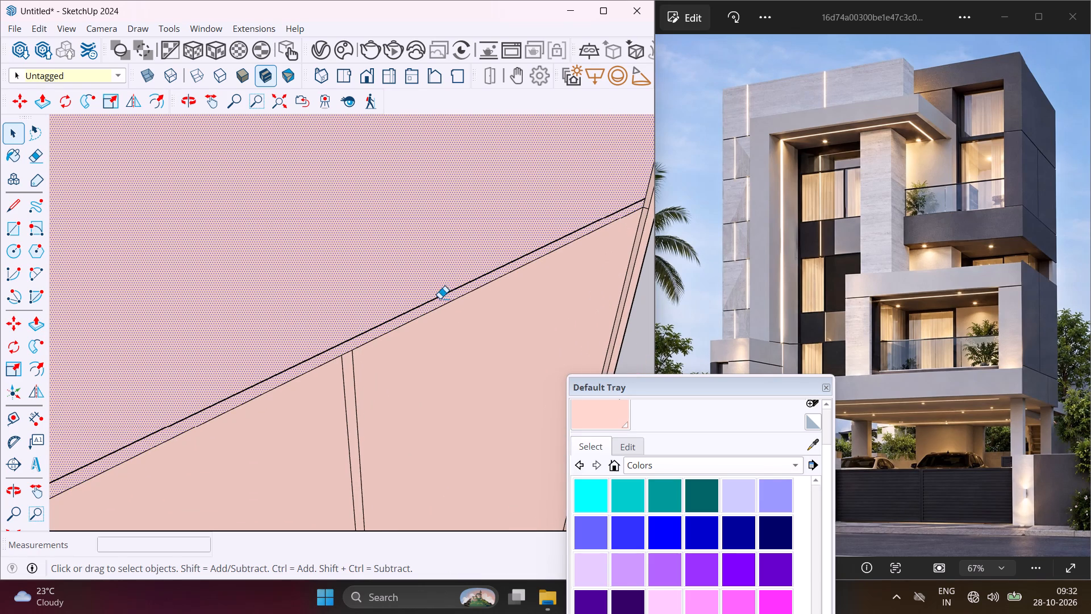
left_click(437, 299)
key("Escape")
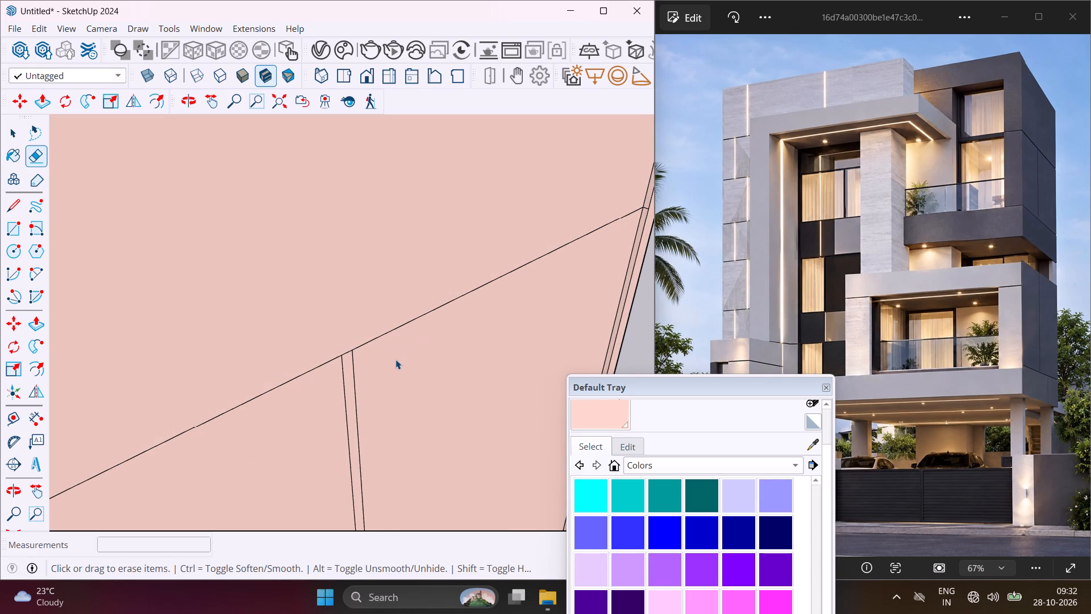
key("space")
Select all three segments of the remaining horizontal dividing line and copy them 1" upward along the blue axis.
left_click(395, 360)
left_click(348, 380)
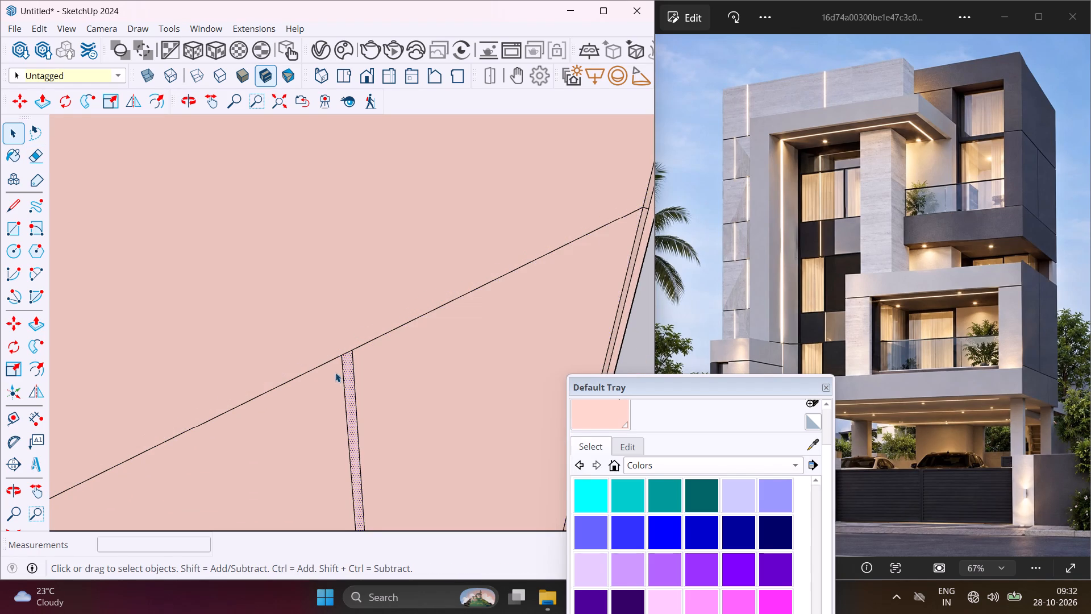
scroll(335, 372, "down", 2)
left_click(373, 343)
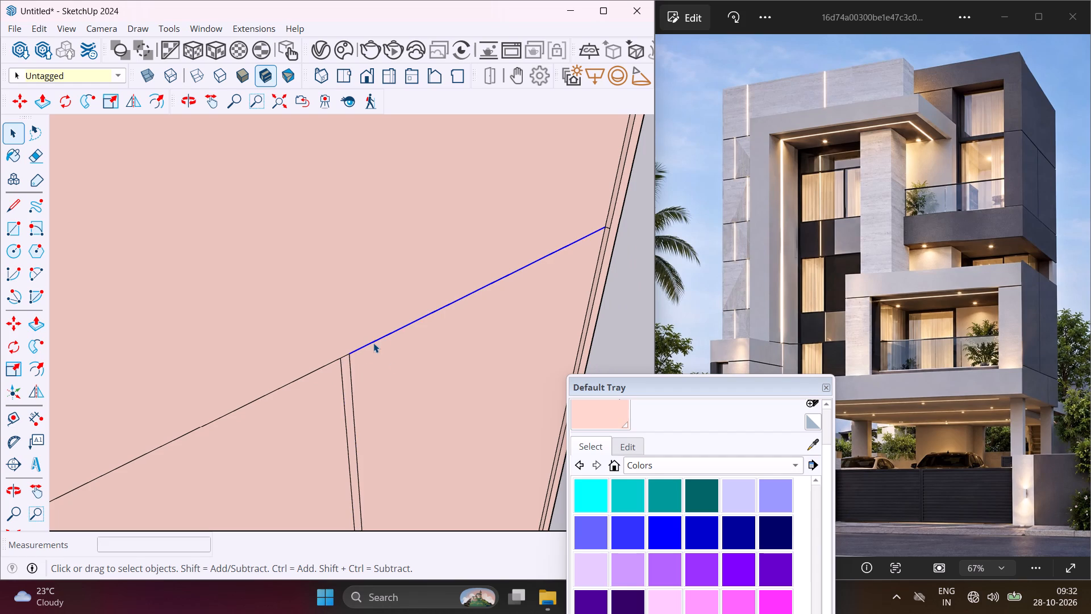
scroll(332, 363, "up", 8, "ctrl")
left_click(334, 361, "ctrl")
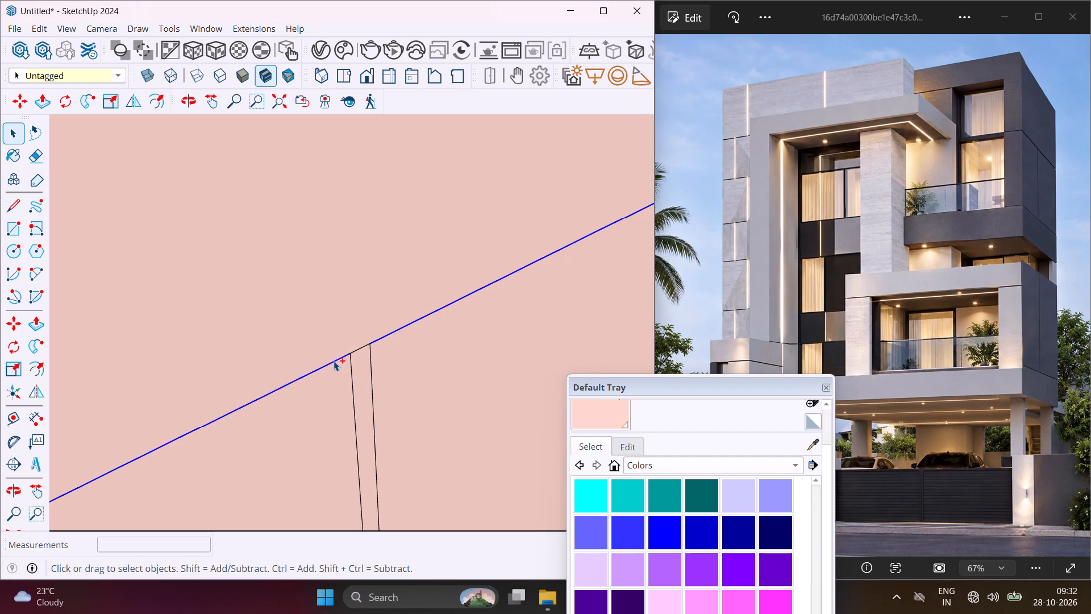
left_click(357, 349, "ctrl")
scroll(281, 358, "down", 12)
key("m")
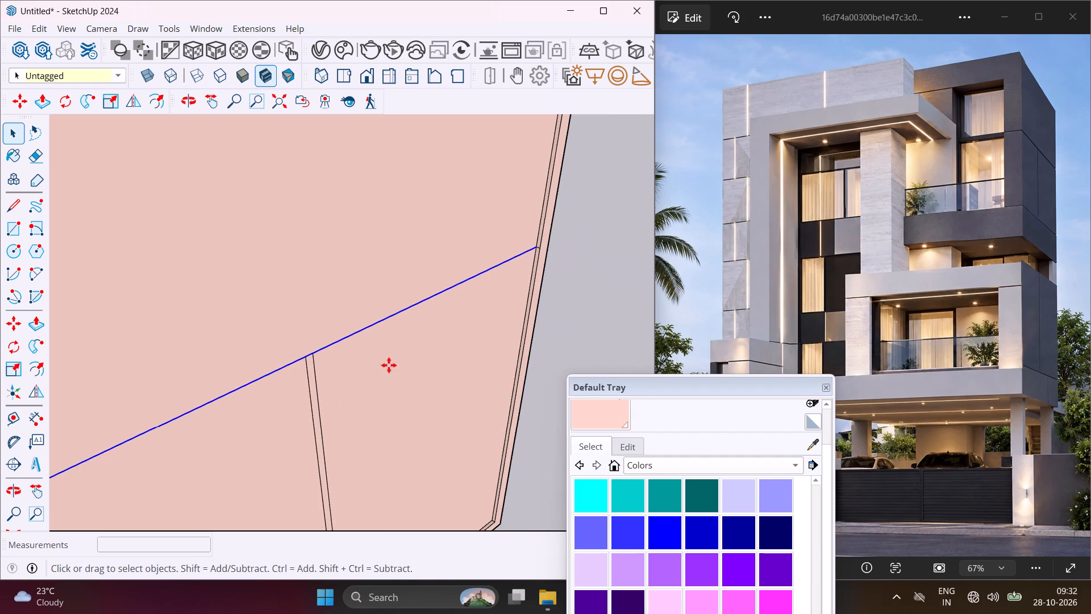
scroll(504, 255, "up", 11)
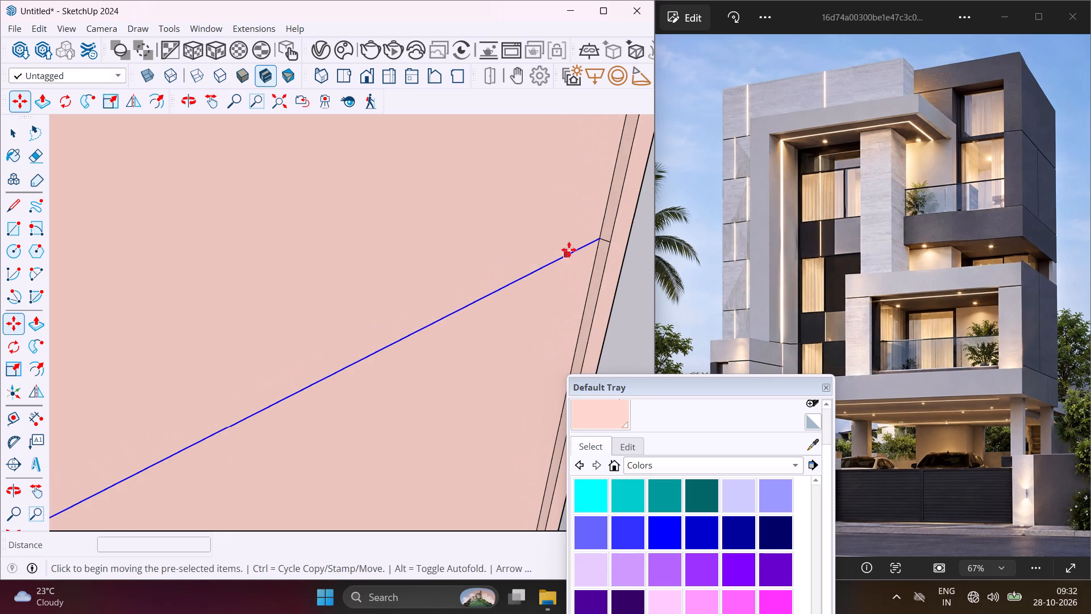
scroll(589, 236, "up", 4)
left_click(603, 238)
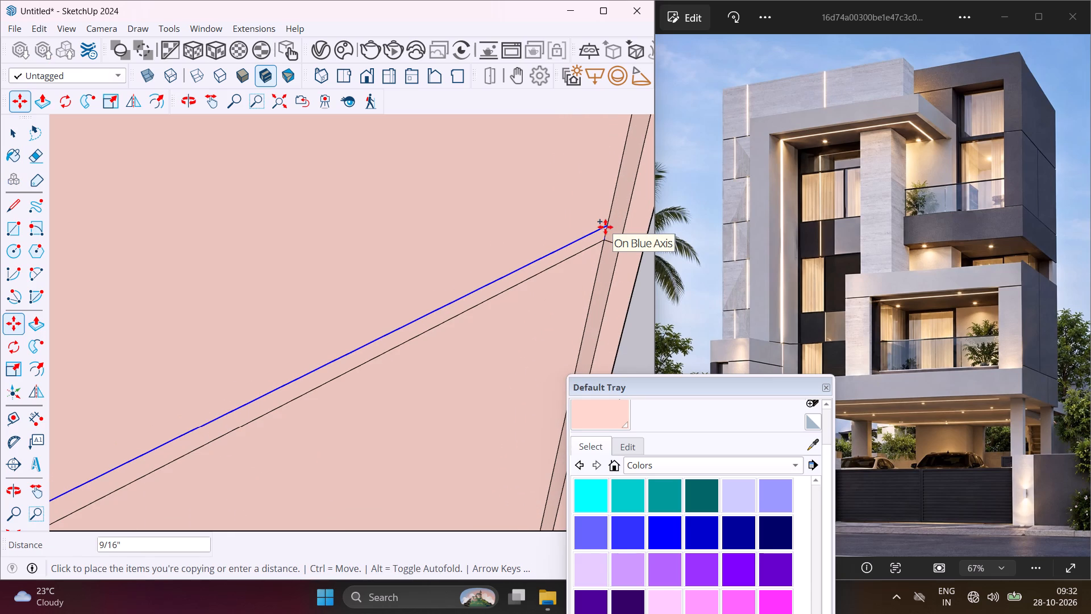
key("1")
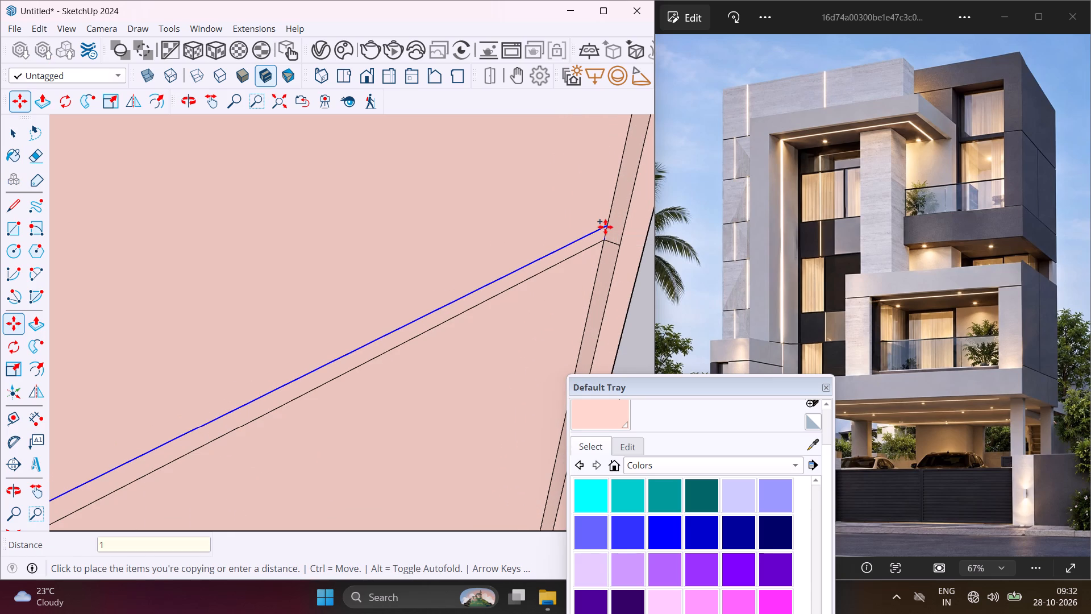
key("shift+quotedbl")
key("Return")
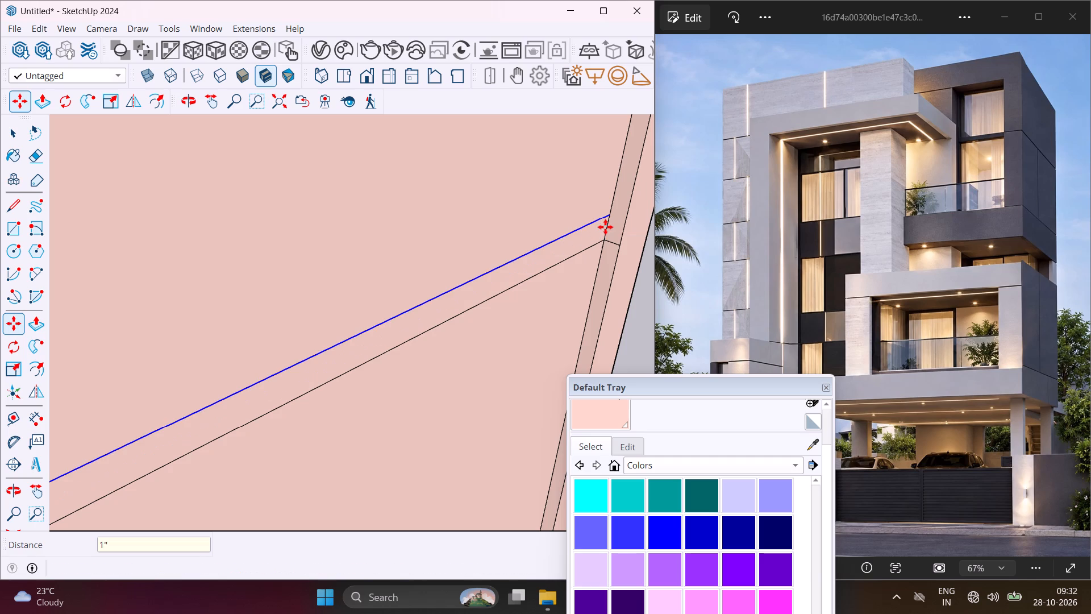
Push/Pull the 1" horizontal divider strip on the detached panel outward by about 1/4".
key("Escape")
key("space")
left_click(561, 242)
scroll(561, 242, "down", 6)
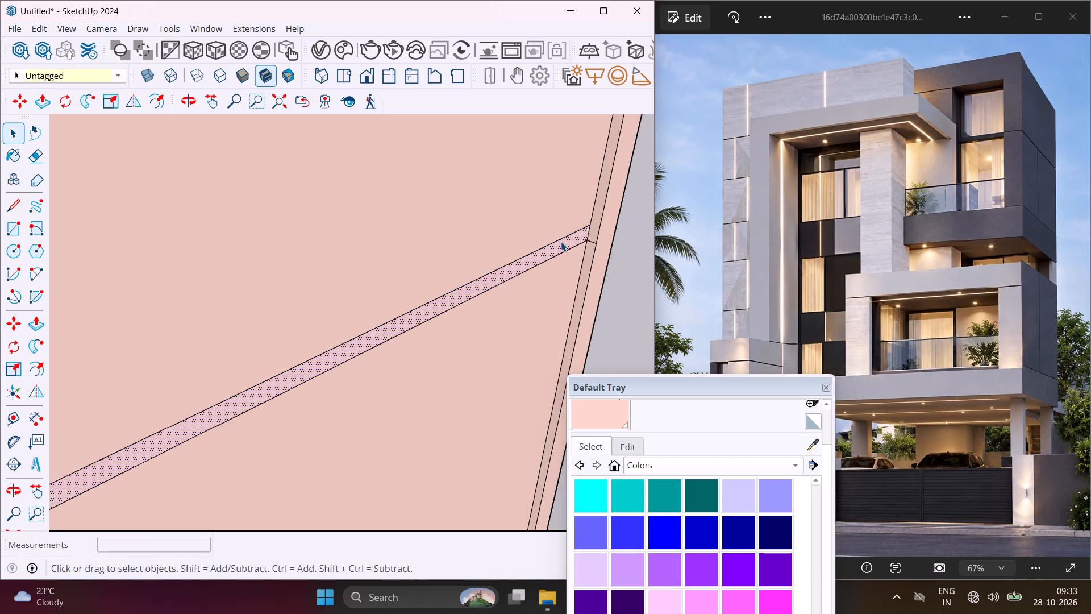
scroll(561, 242, "down", 7)
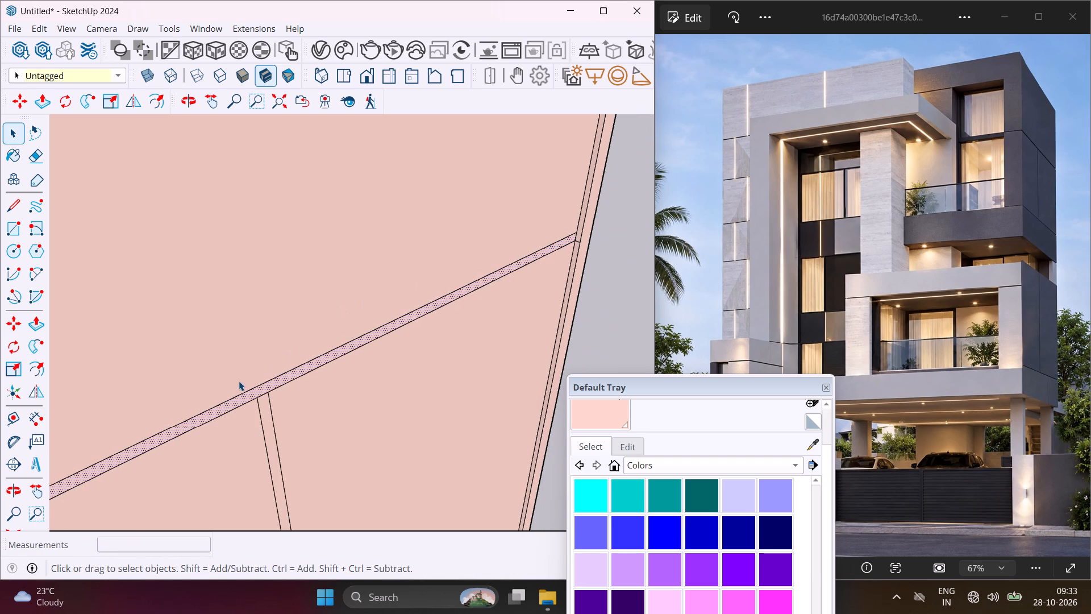
scroll(196, 422, "up", 5)
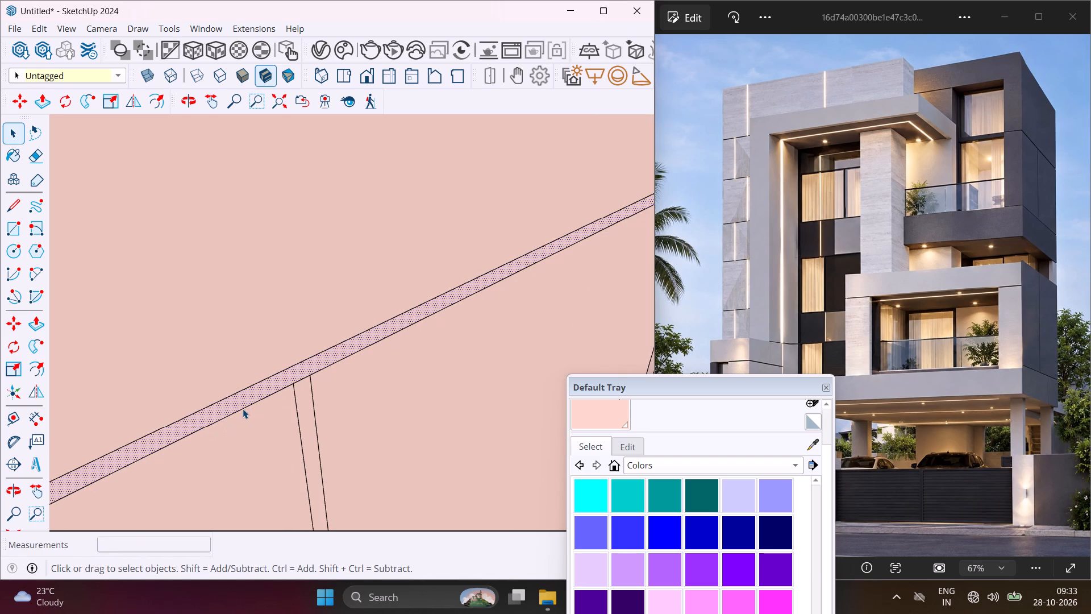
key("p")
left_click(245, 397)
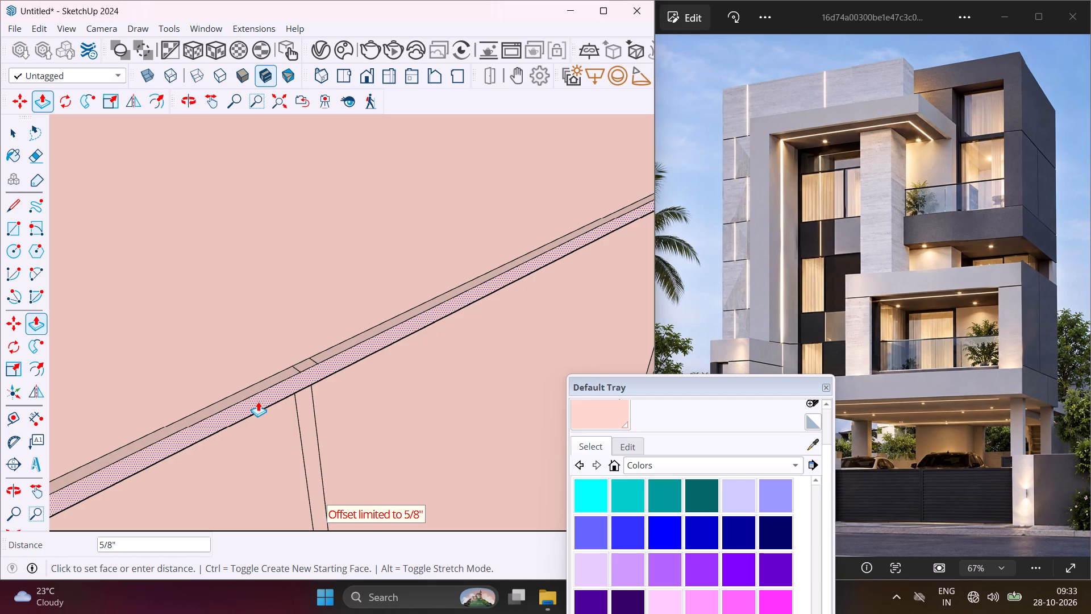
left_click(256, 392)
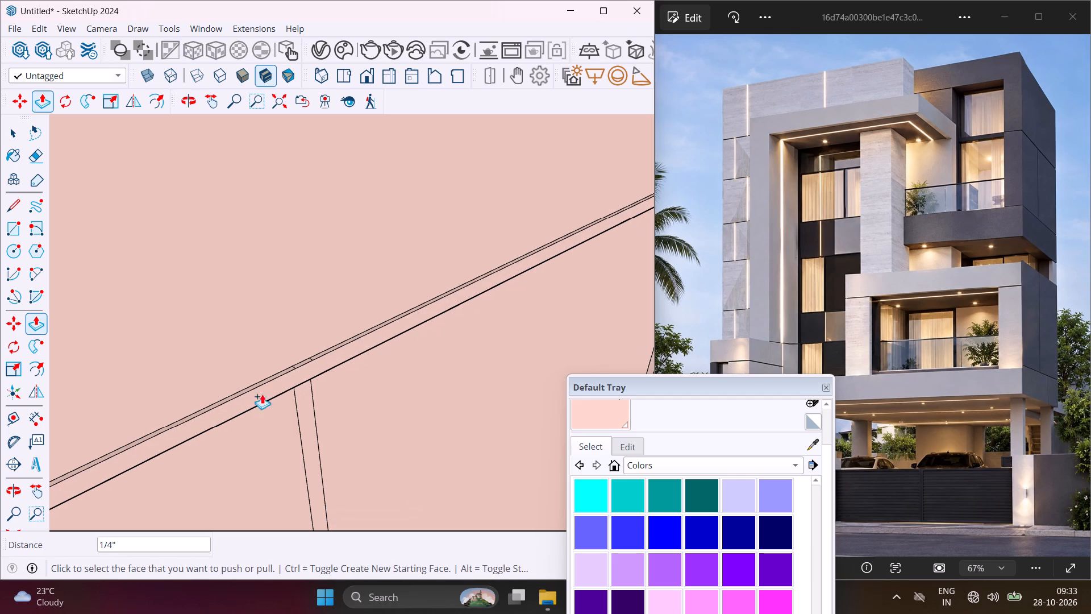
Push/Pull the vertical divider strip below it outward by the same distance of about 1/4".
double_click(303, 403)
key("Escape")
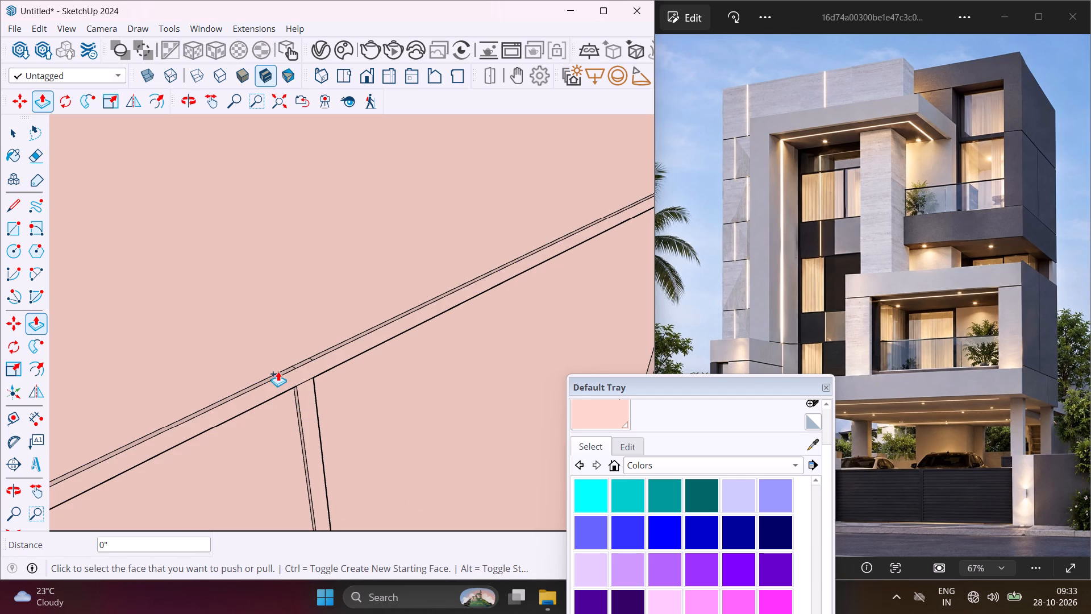
key("space")
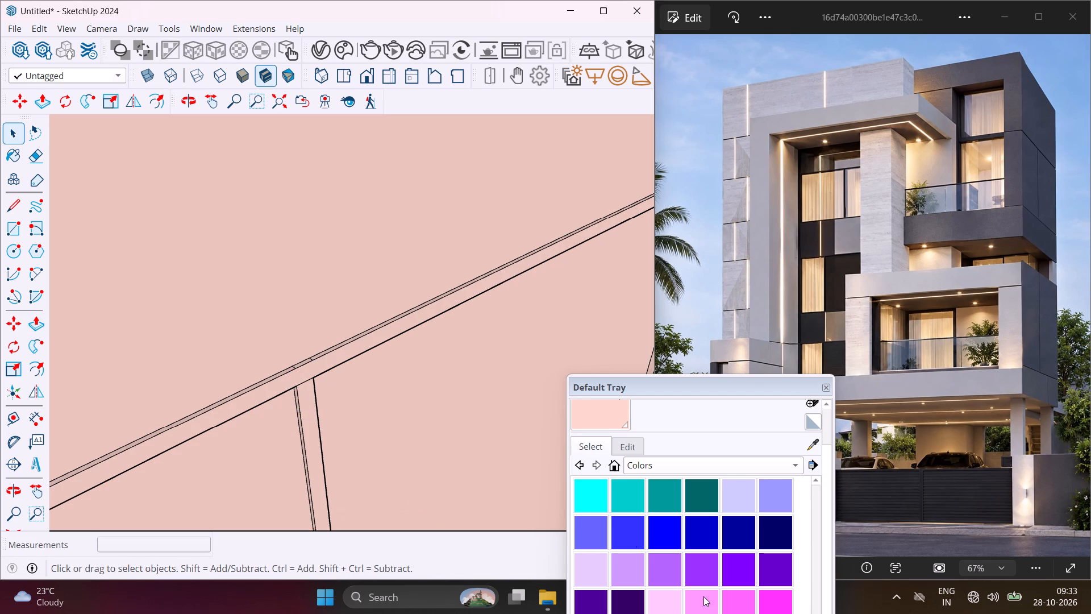
Paint the front faces of both dividers and all top face segments of the horizontal divider with the near-black Color M08.
scroll(720, 541, "down", 6)
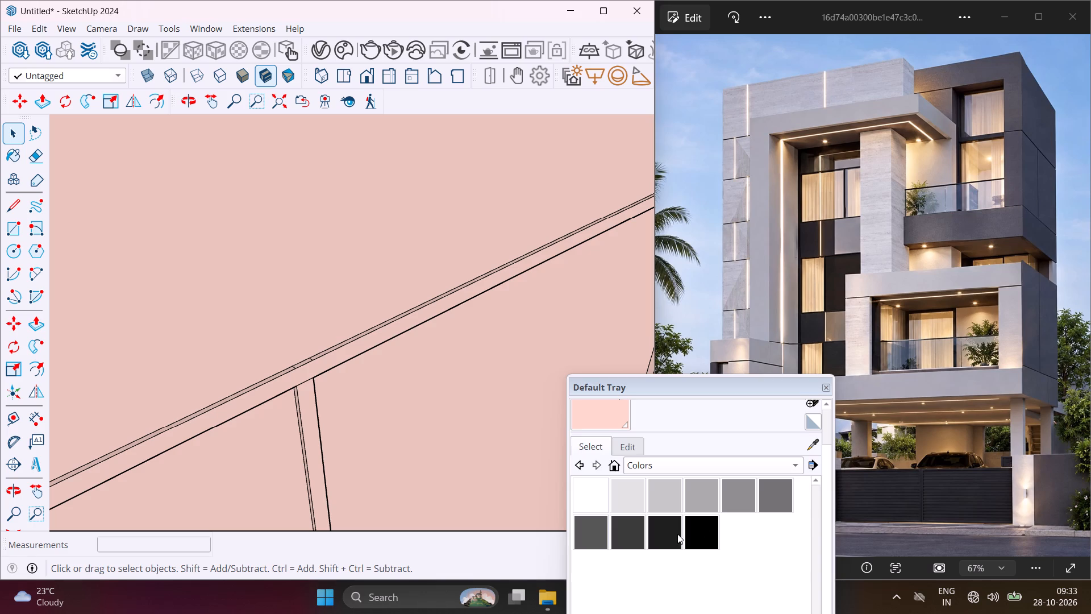
left_click(676, 534)
scroll(309, 383, "up", 9)
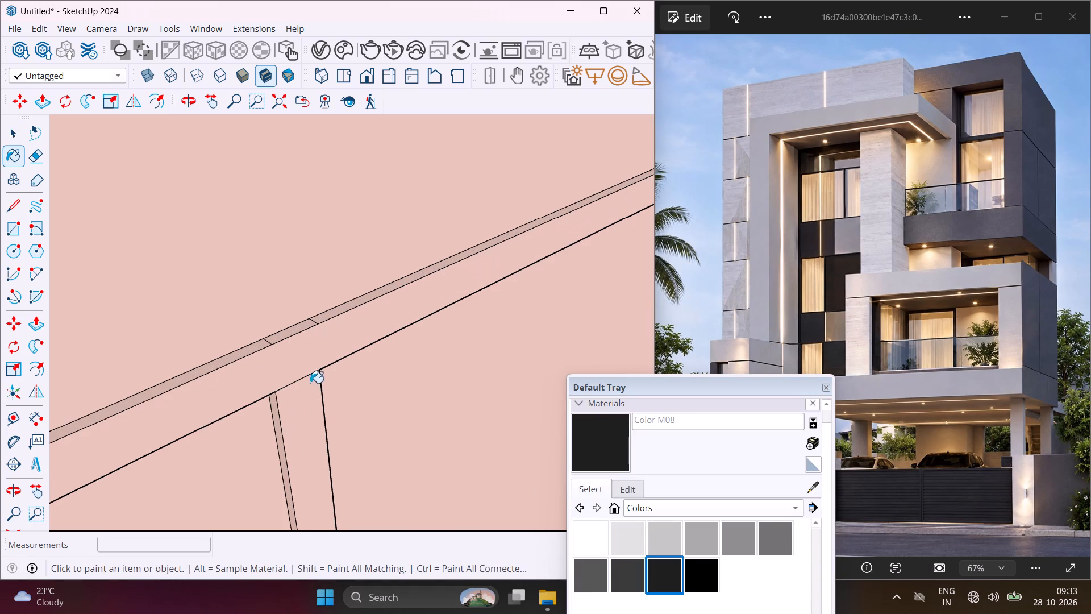
left_click(304, 399)
left_click(290, 372)
middle_click_drag(282, 346, 293, 391)
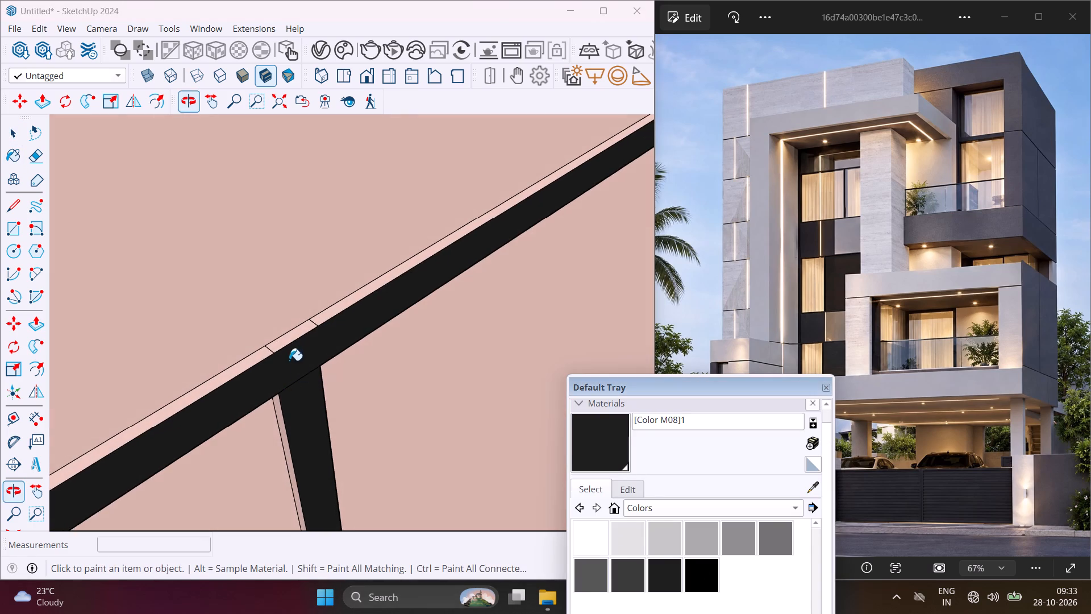
scroll(284, 354, "up", 5)
left_click(280, 338)
left_click(240, 360)
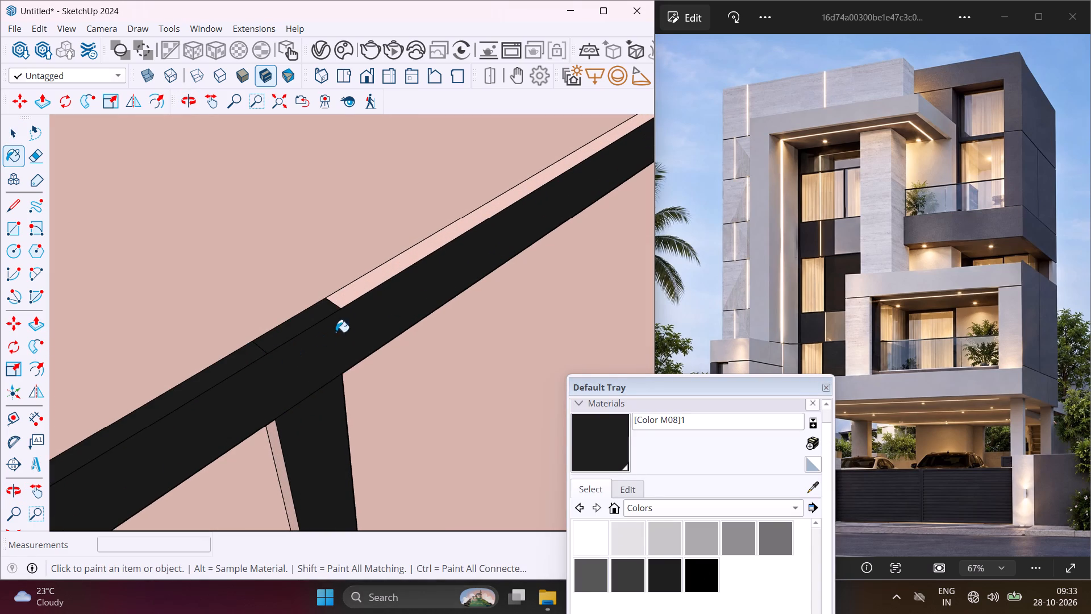
left_click(359, 289)
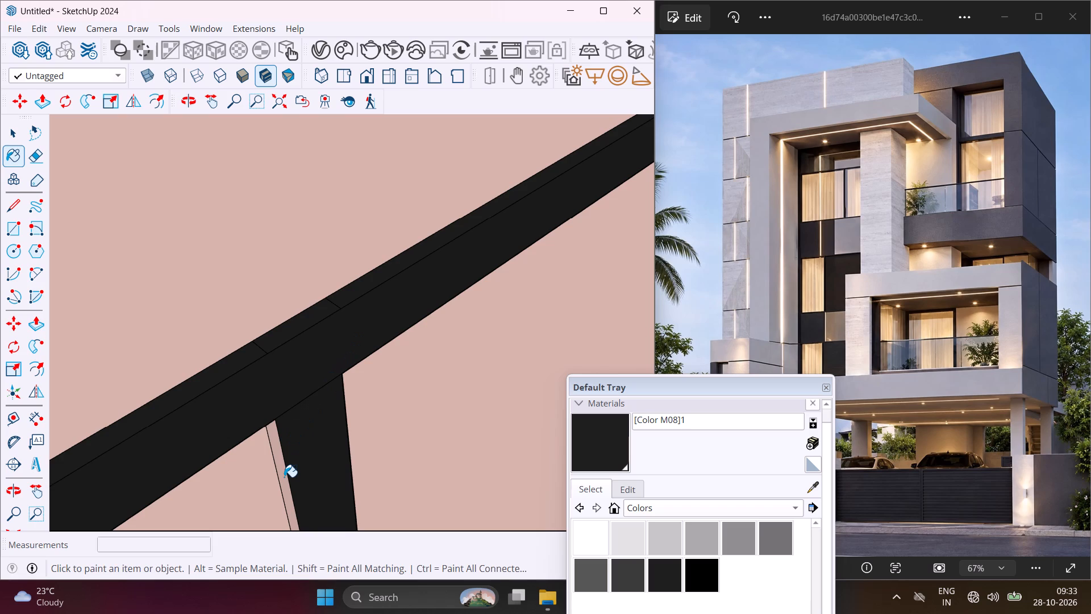
Paint both side faces of the vertical divider and the underside segments of the horizontal divider with the same Color M08.
middle_click_drag(284, 477, 334, 301)
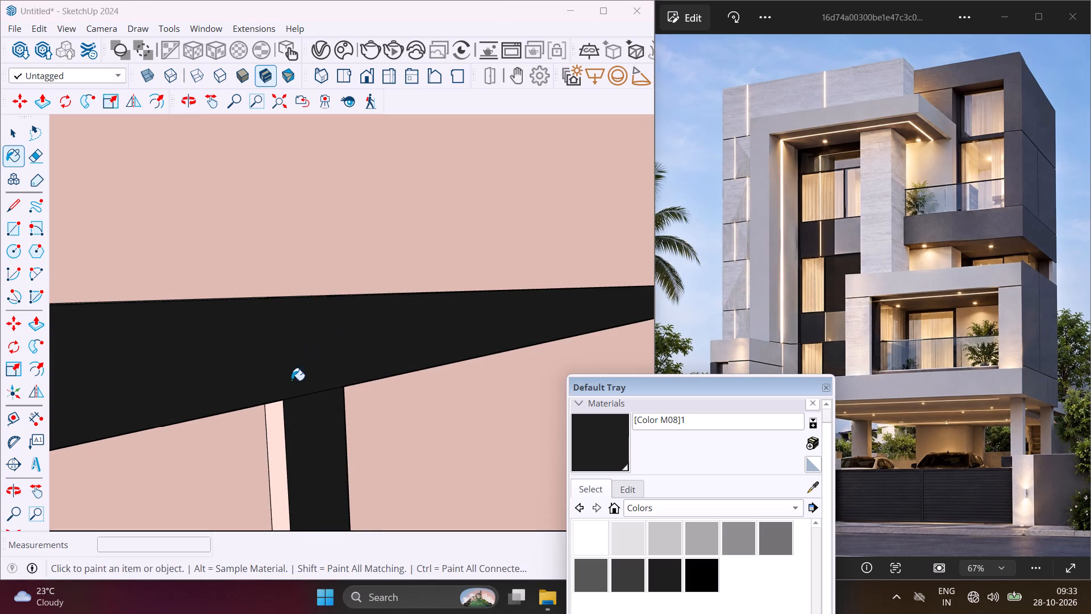
scroll(288, 433, "up", 3)
left_click(278, 424)
middle_click_drag(279, 397, 302, 295)
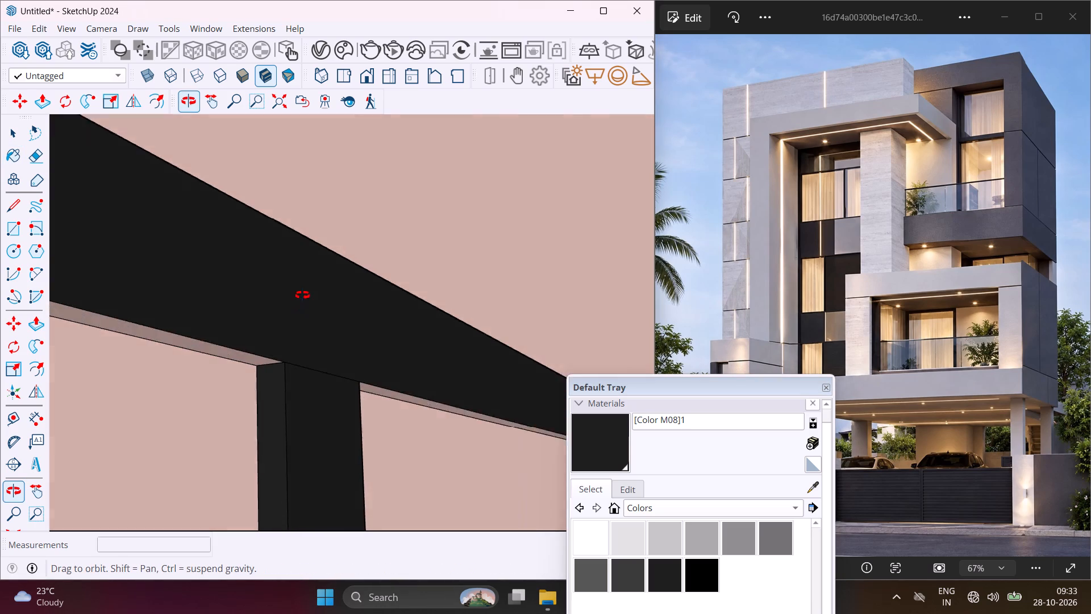
middle_click_drag(302, 295, 303, 291)
left_click(268, 353)
scroll(372, 390, "up", 3)
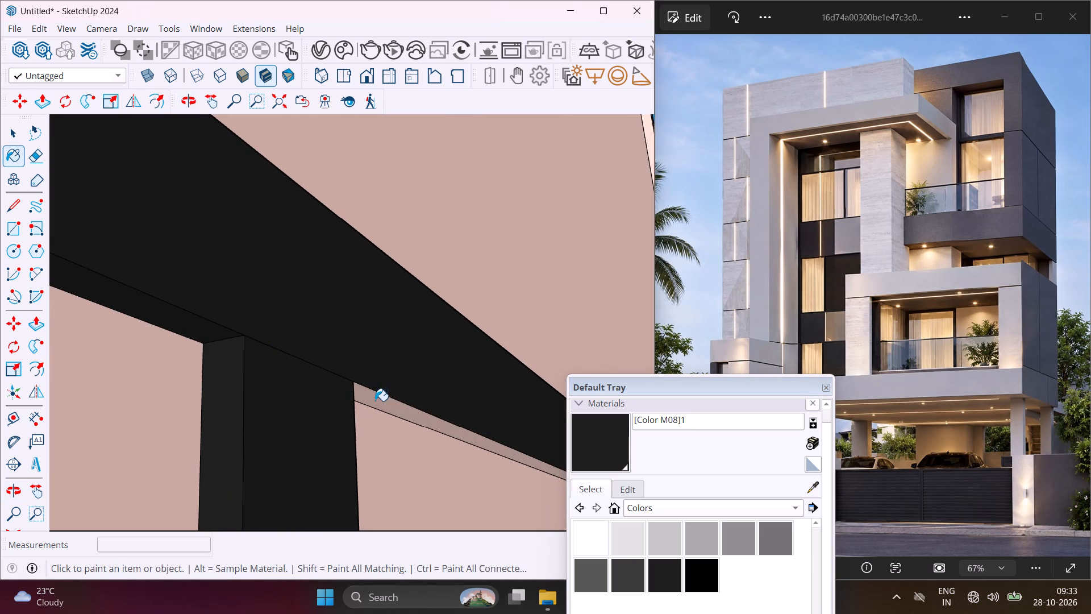
left_click(375, 401)
middle_click_drag(373, 373, 40, 426)
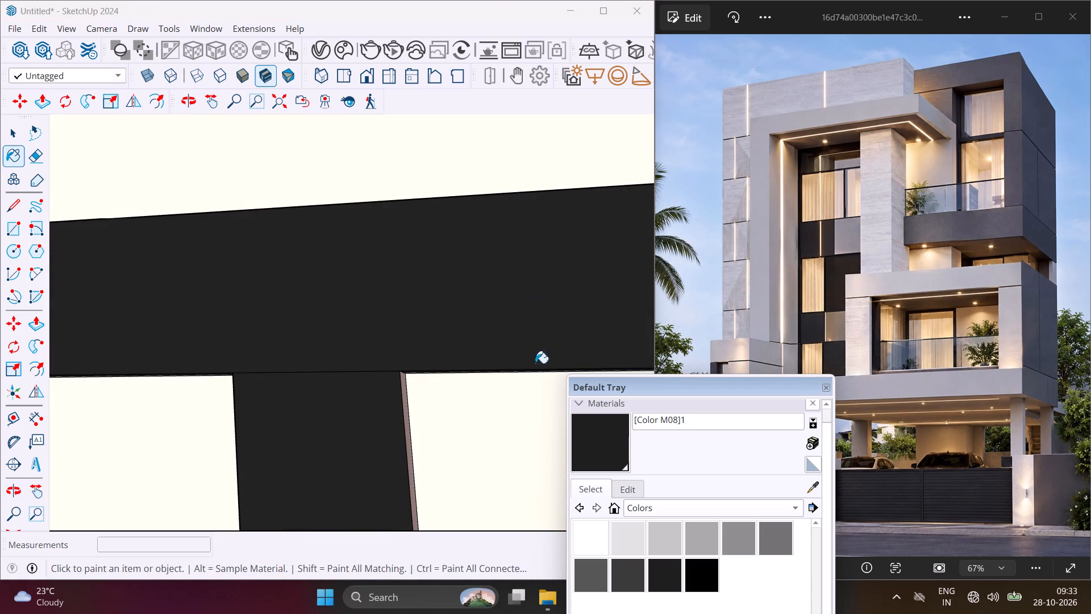
scroll(439, 400, "up", 3)
left_click(398, 410)
Paint the front face of the panel's border frame with Color M08.
scroll(378, 330, "down", 7)
middle_click_drag(371, 337, 385, 533)
middle_click_drag(342, 316, 374, 368)
scroll(349, 349, "down", 5)
scroll(359, 356, "down", 20)
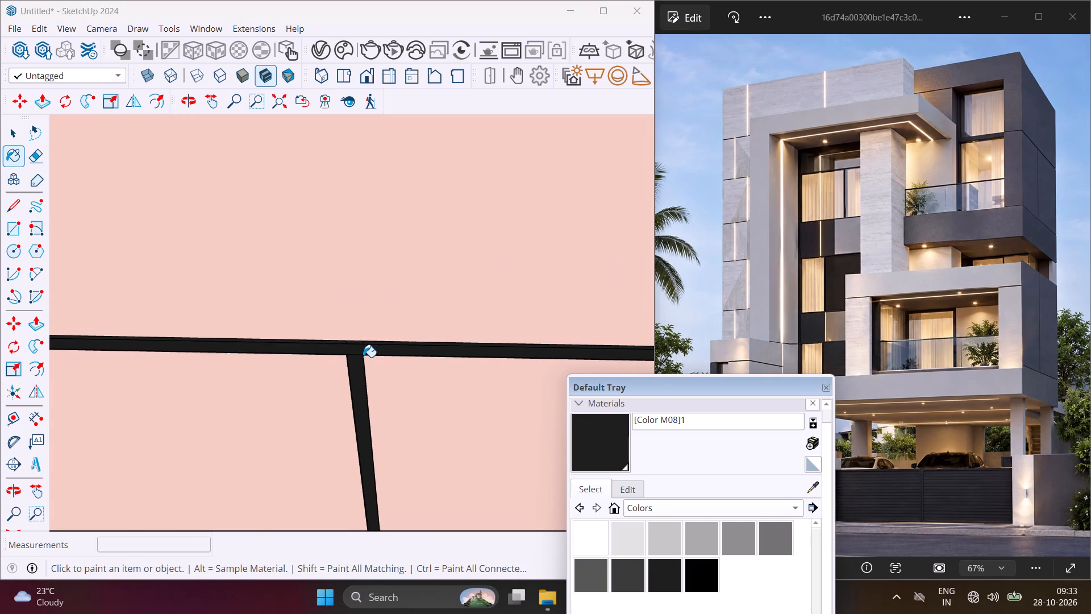
scroll(363, 357, "down", 11)
scroll(144, 279, "up", 2)
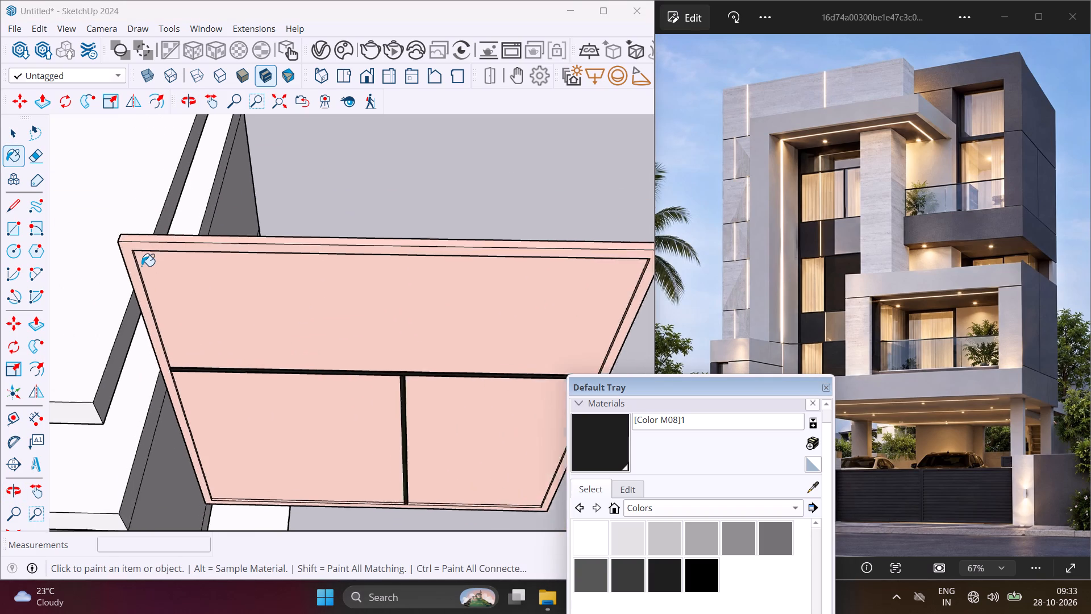
scroll(141, 266, "up", 12)
left_click(113, 231)
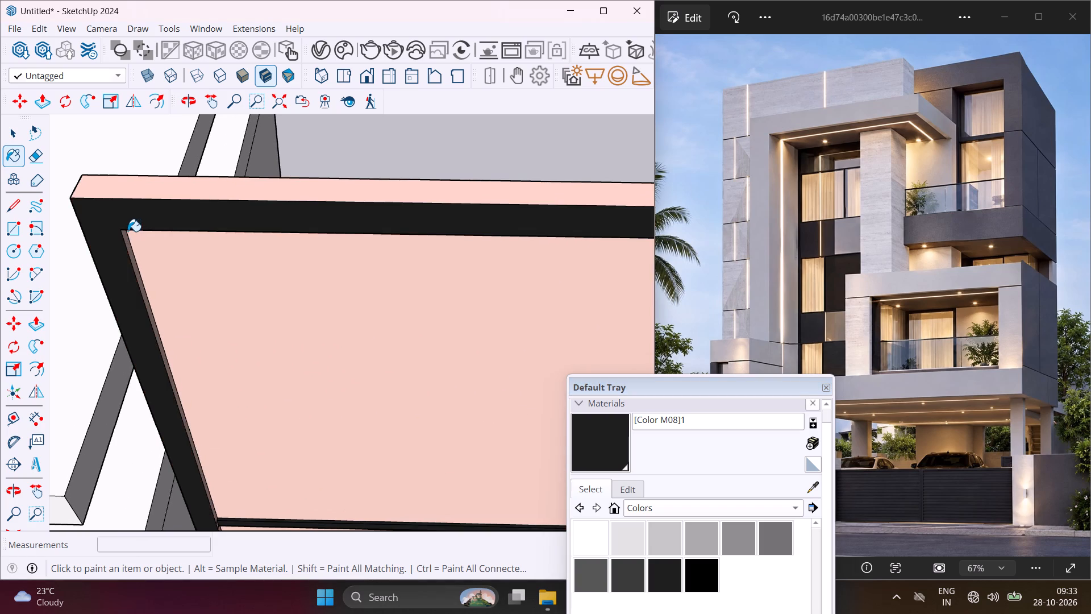
Paint the frame's inner left side and inner top faces around the upper pane with Color M08.
scroll(128, 231, "up", 5)
middle_click_drag(127, 256, 89, 213)
scroll(136, 254, "up", 4)
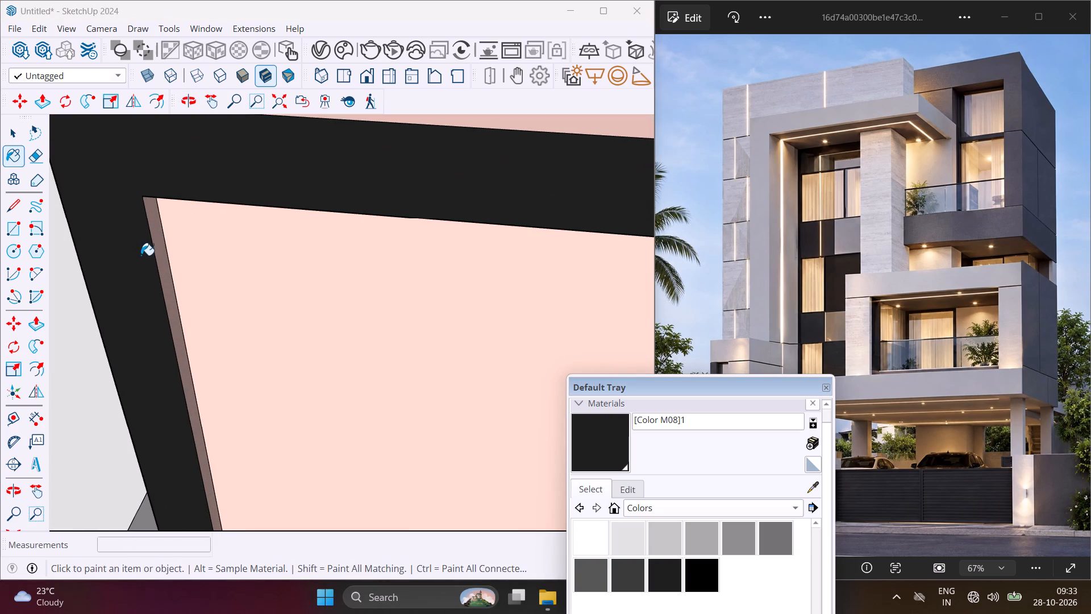
left_click(149, 244)
left_click(161, 240)
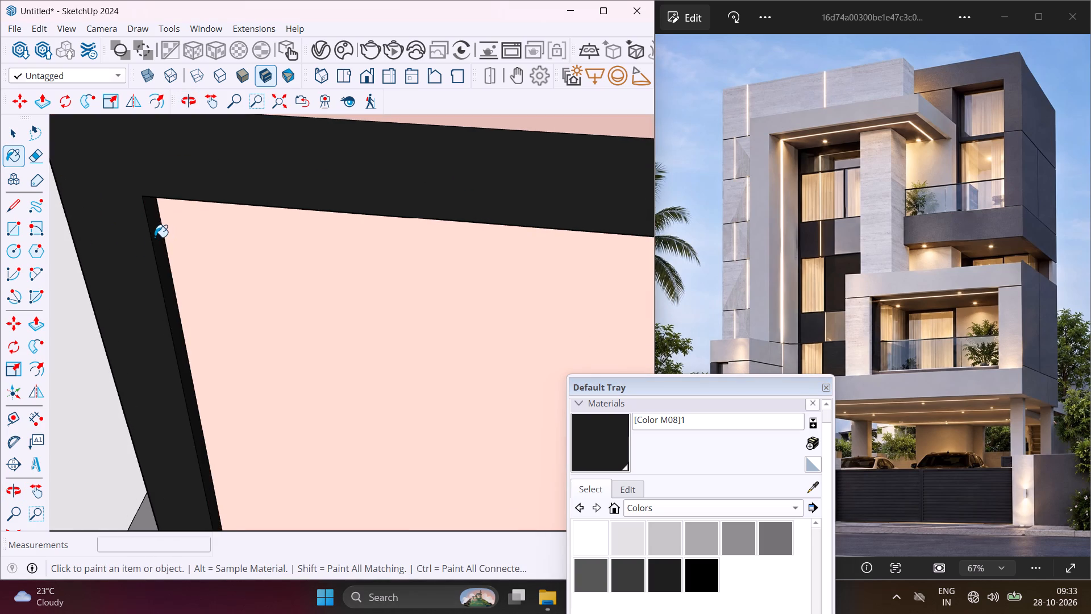
middle_click_drag(174, 259, 360, 0)
scroll(273, 52, "up", 1)
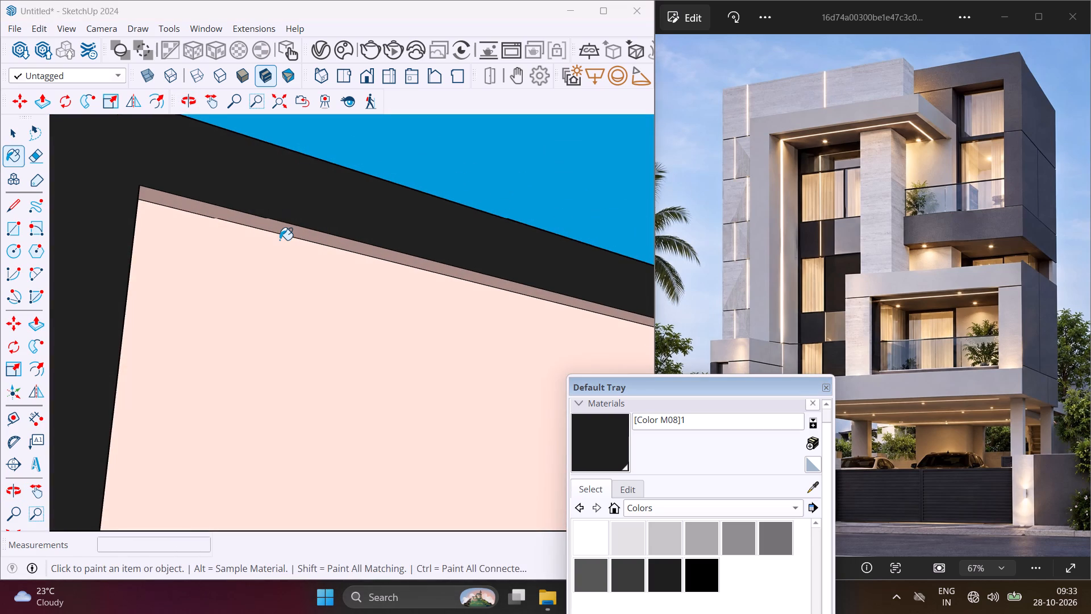
scroll(280, 240, "up", 3)
left_click(285, 230)
Paint the panel's outer left side face and outer top face with Color M08.
scroll(258, 212, "down", 12)
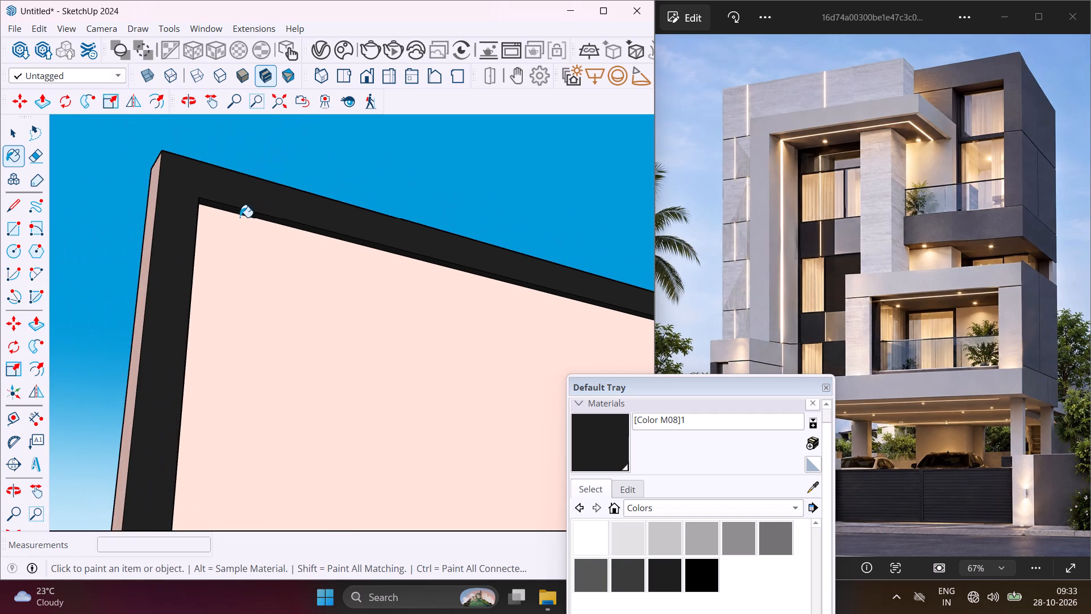
scroll(240, 217, "down", 4)
middle_click_drag(198, 220, 495, 468)
left_click(308, 367)
left_click(296, 284)
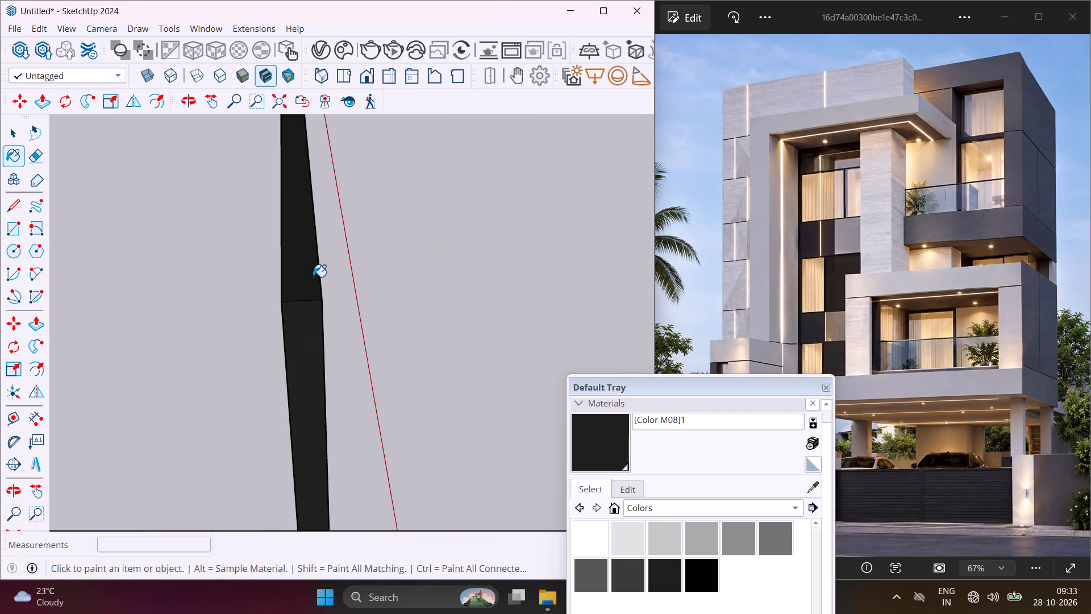
Paint the panel's remaining outer side face, opposite the already painted one, with Color M08.
middle_click_drag(316, 276, 848, 224)
scroll(276, 322, "down", 3)
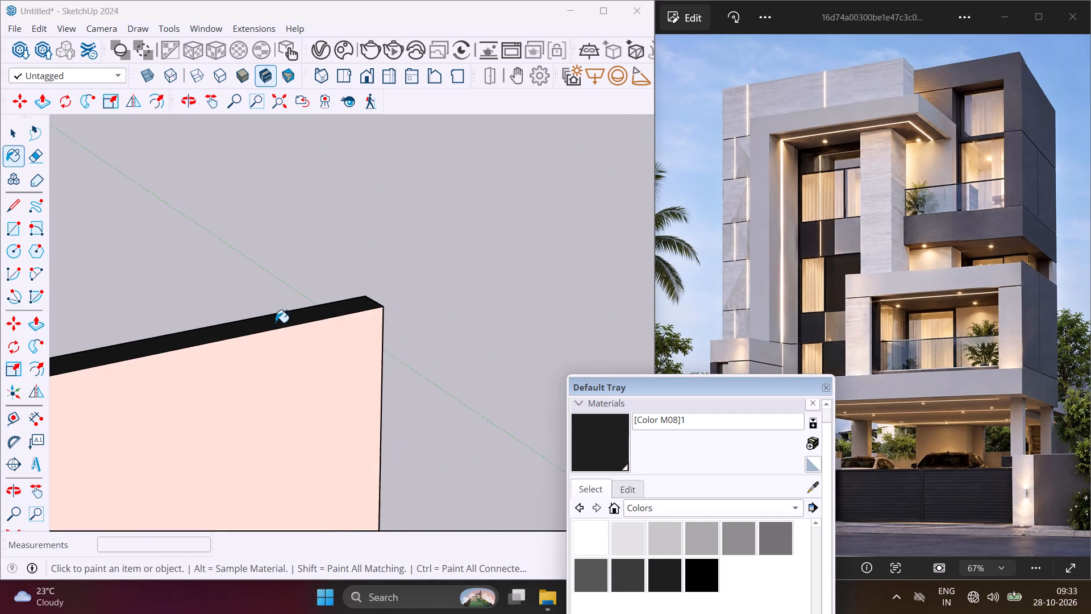
scroll(276, 322, "down", 4)
middle_click_drag(272, 331, 547, 222)
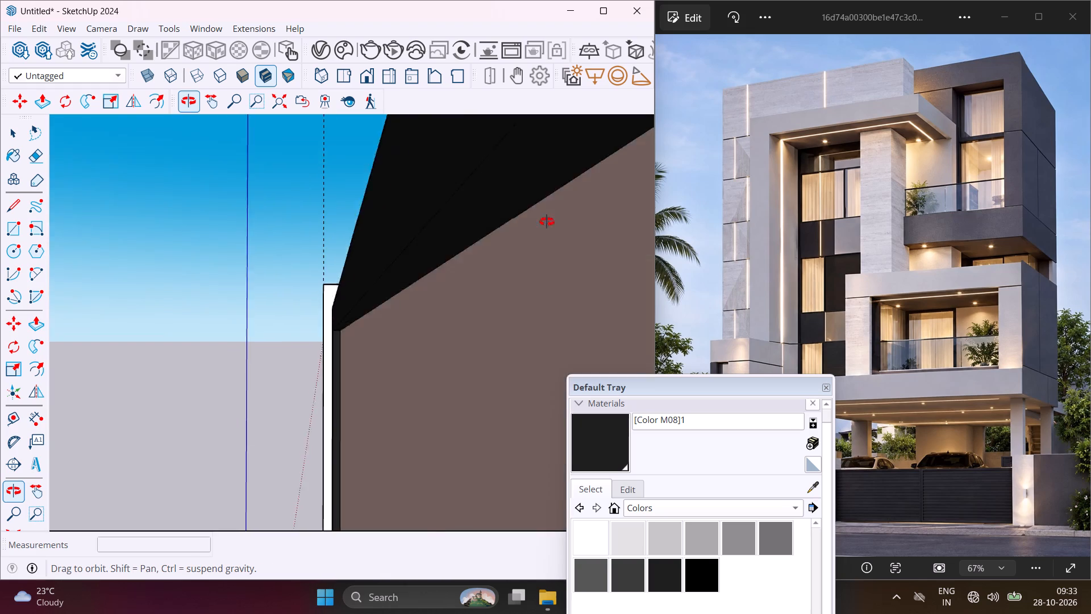
middle_click_drag(547, 222, 539, 222)
scroll(231, 292, "down", 11)
scroll(232, 311, "down", 13)
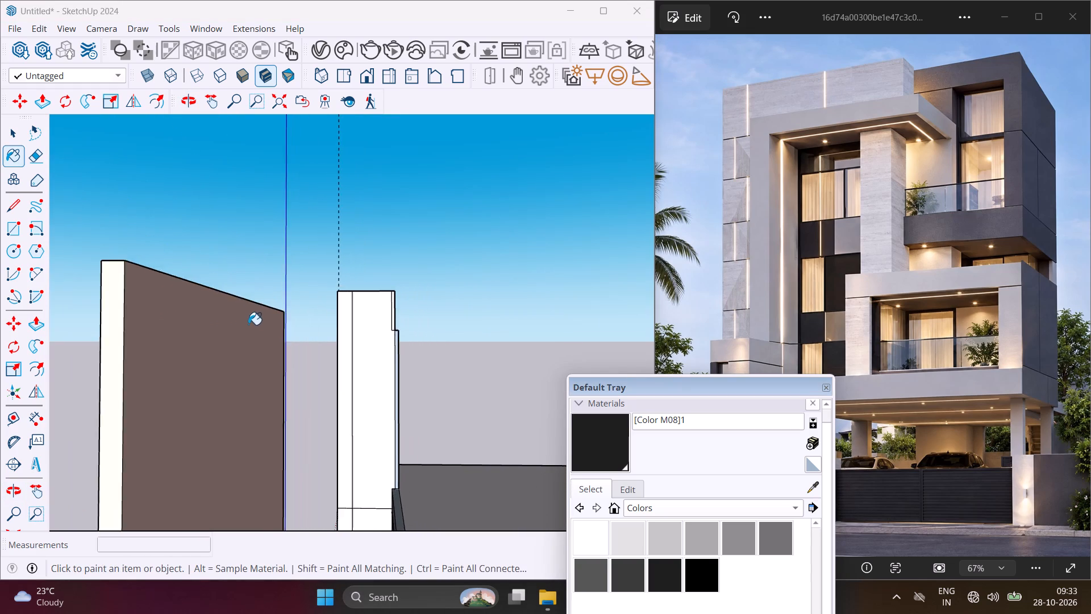
scroll(248, 325, "down", 6)
scroll(197, 367, "up", 4)
left_click(182, 354)
Paint the frame's inner right side faces above and below the horizontal divider with Color M08.
middle_click_drag(182, 354, 206, 354)
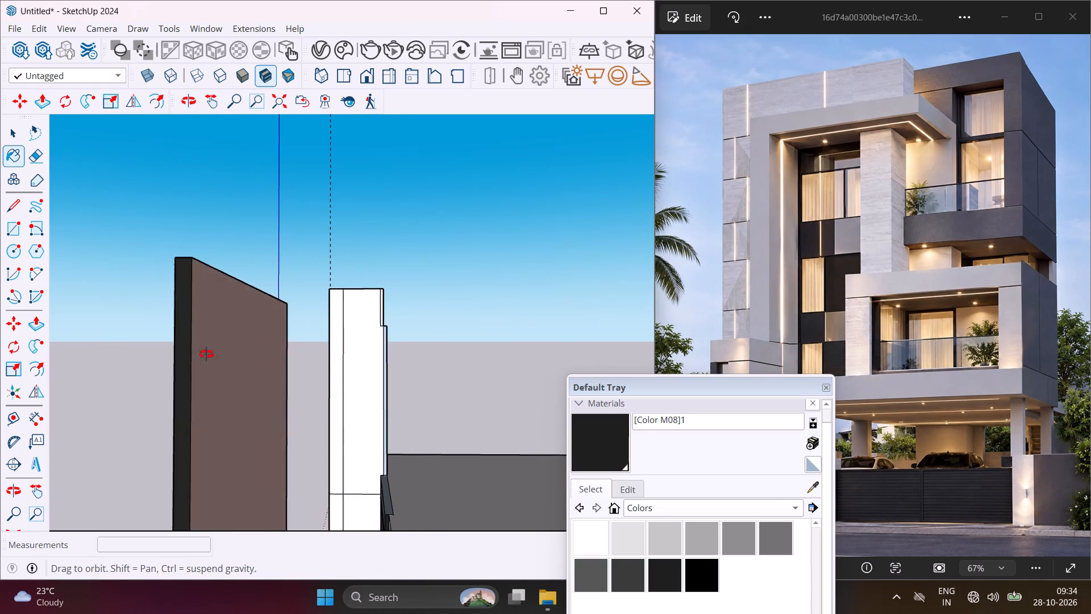
middle_click_drag(206, 354, 710, 300)
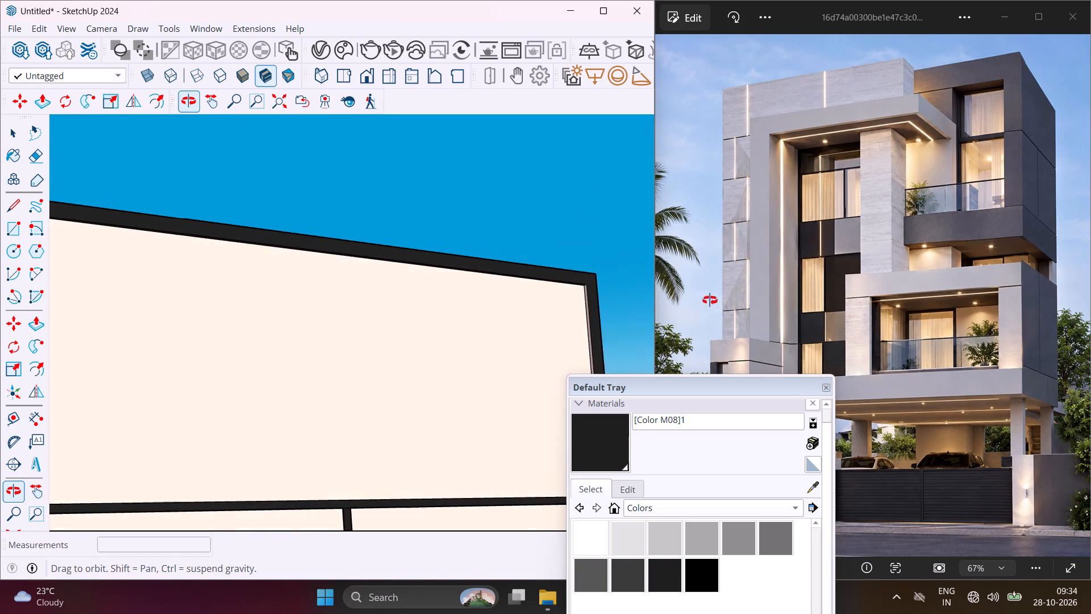
middle_click_drag(710, 300, 848, 302)
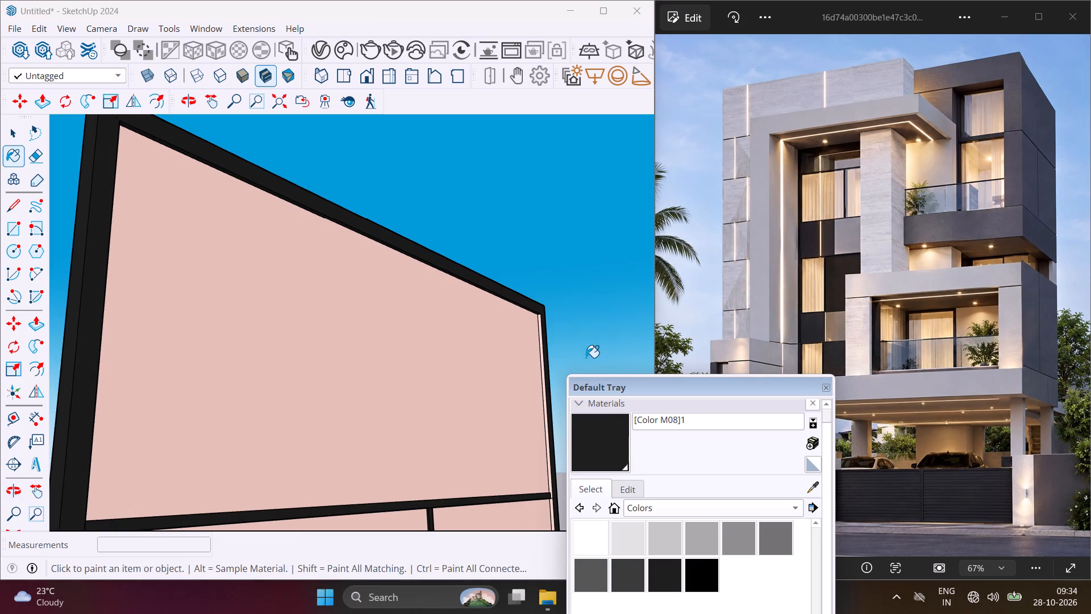
scroll(517, 384, "up", 7)
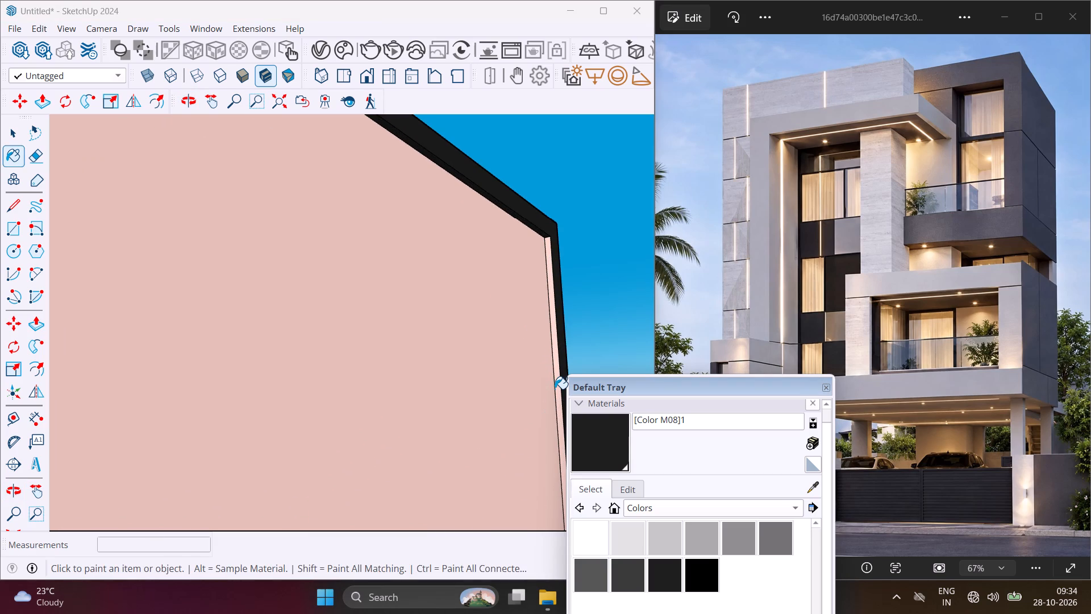
left_click(555, 385)
left_click(553, 308)
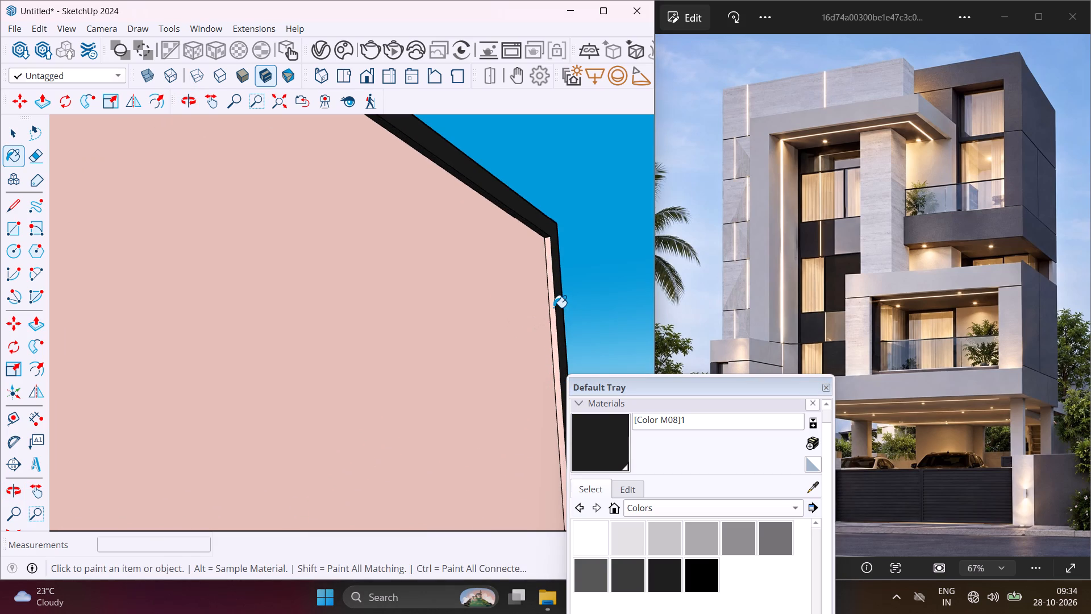
scroll(541, 279, "down", 12)
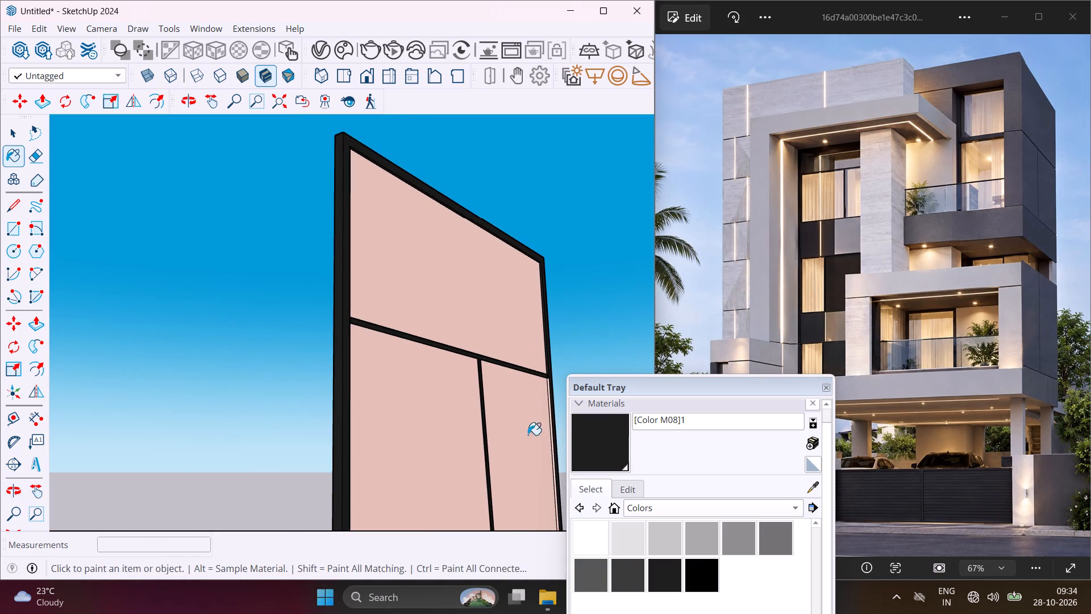
scroll(540, 454, "up", 13)
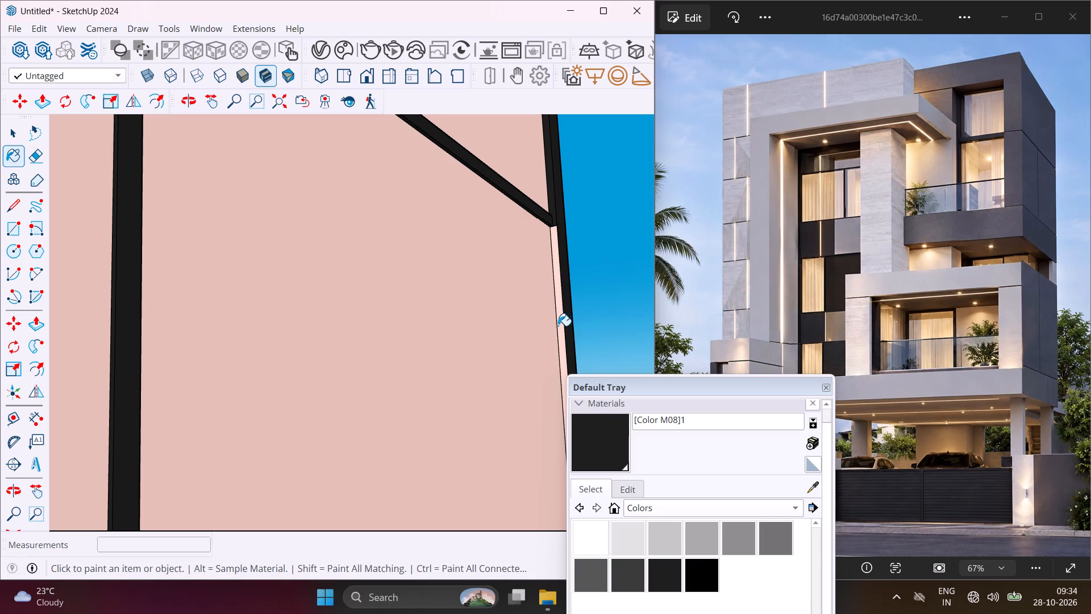
left_click(558, 326)
scroll(538, 273, "down", 15)
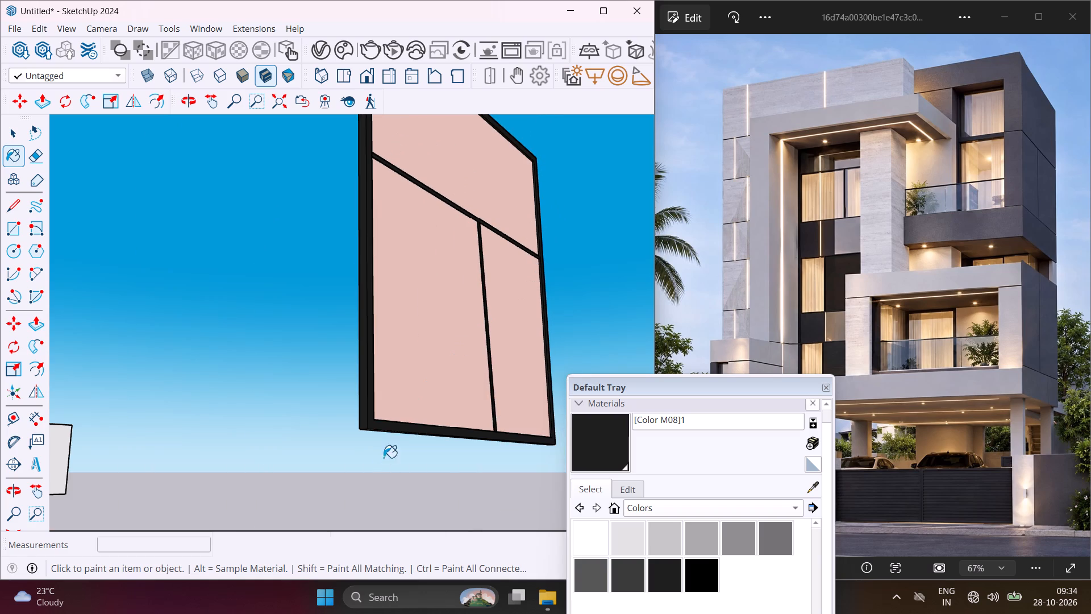
Paint the frame's inner bottom faces on both sides of the vertical divider, including the strip at its foot, with Color M08.
middle_click_drag(403, 427, 438, 529)
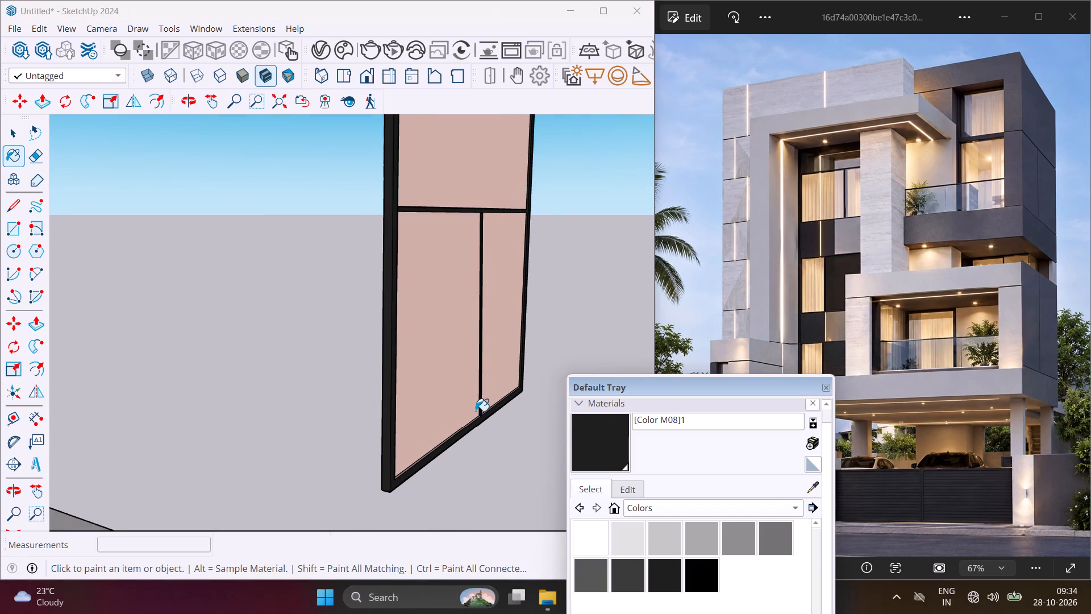
scroll(476, 411, "up", 14)
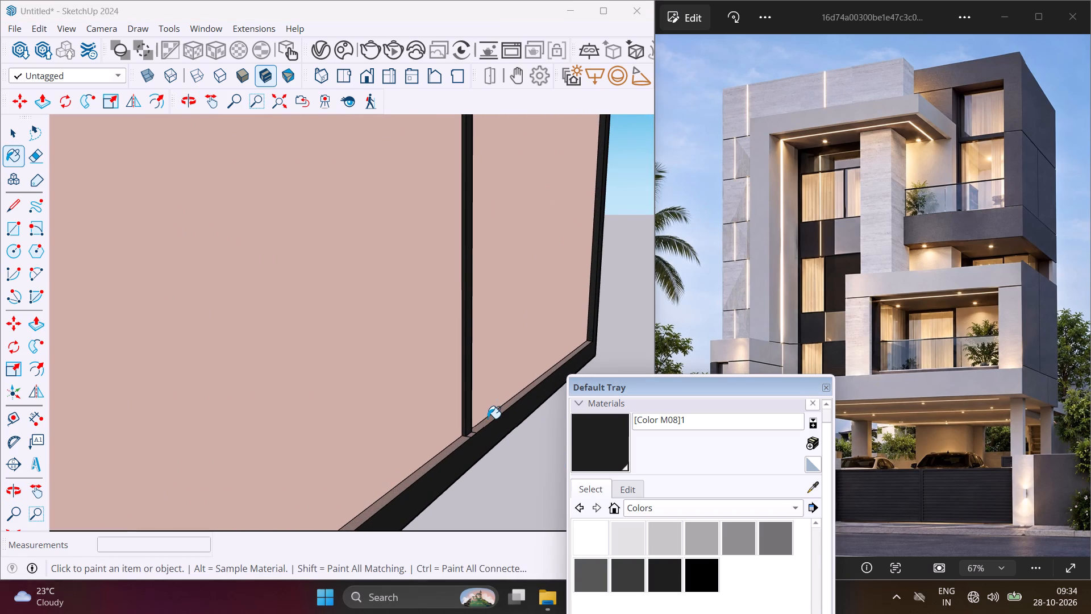
left_click(488, 418)
scroll(488, 422, "up", 4)
left_click(487, 422)
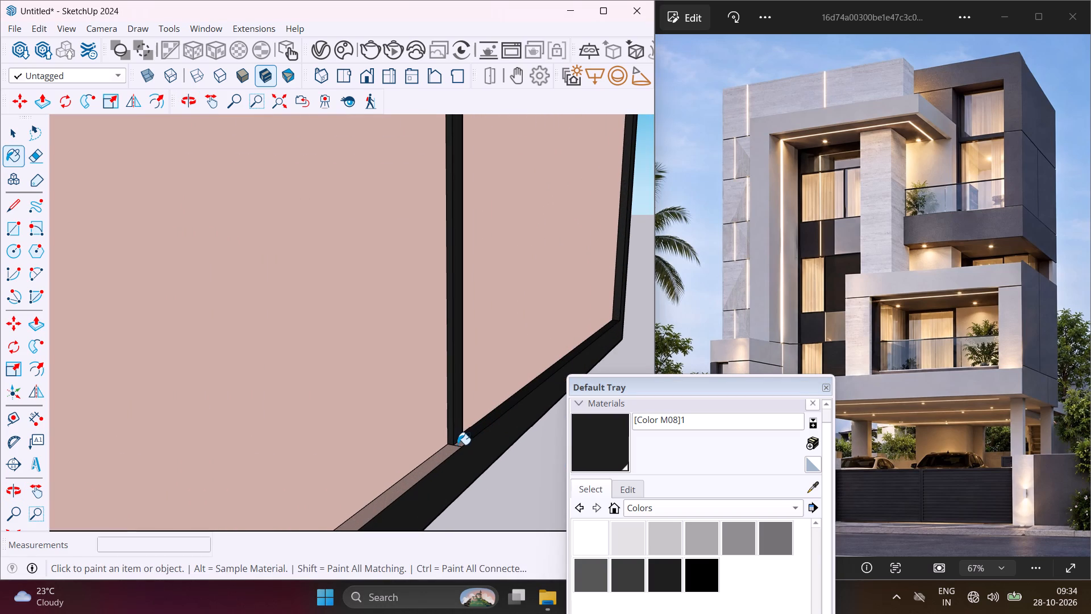
left_click(460, 445)
left_click(448, 458)
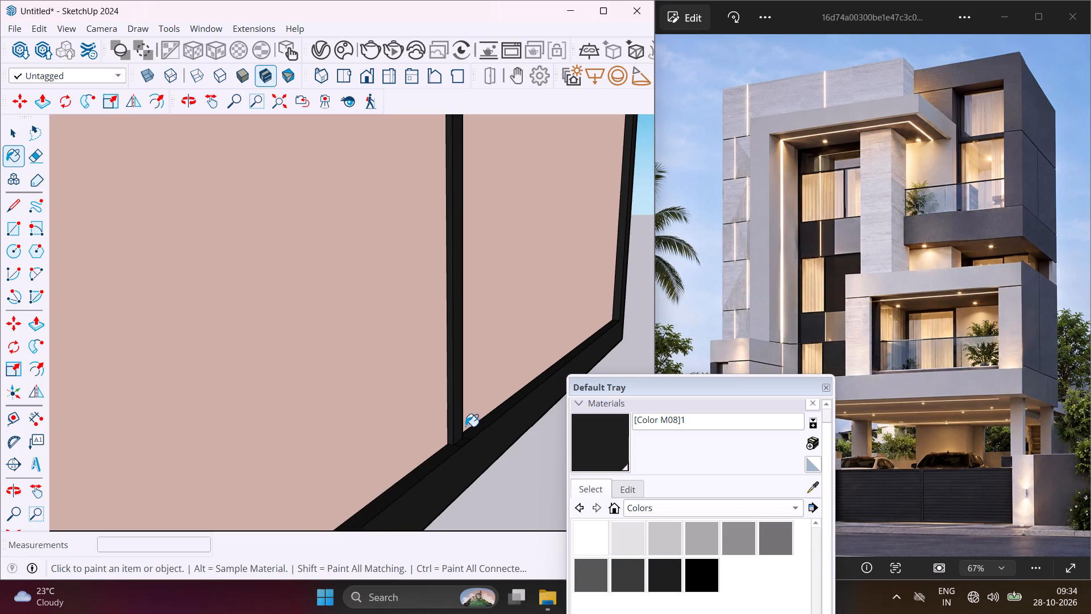
Paint the frame's inner left side face beside the lower pane and the small patch at the horizontal divider's end with Color M08.
scroll(467, 422, "down", 18)
middle_click_drag(373, 446, 247, 447)
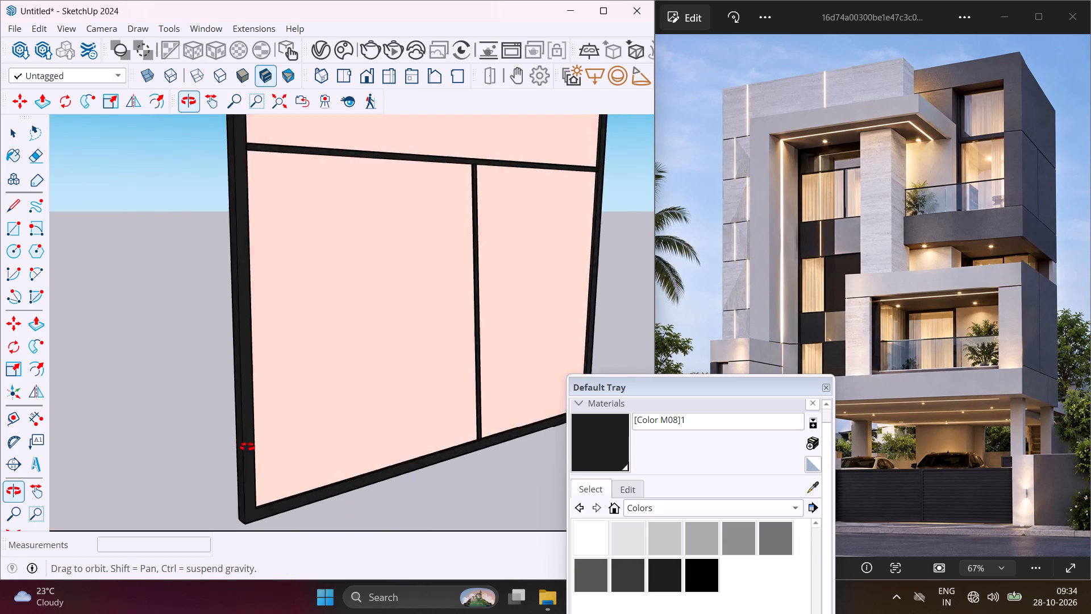
middle_click_drag(247, 447, 64, 459)
scroll(154, 325, "up", 4)
middle_click_drag(169, 322, 163, 320)
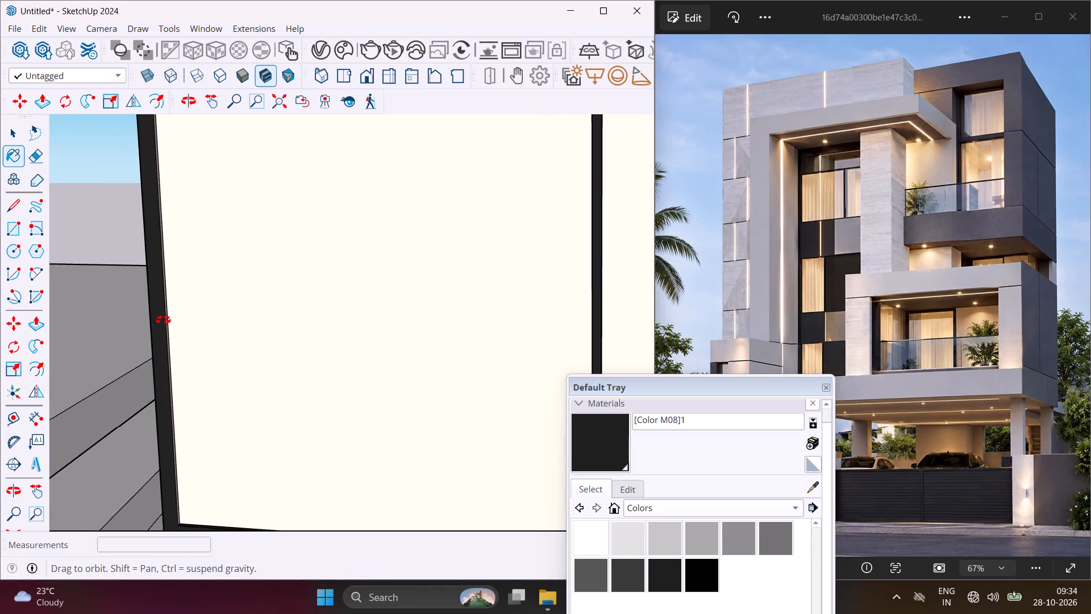
middle_click_drag(163, 320, 23, 349)
scroll(150, 349, "up", 7)
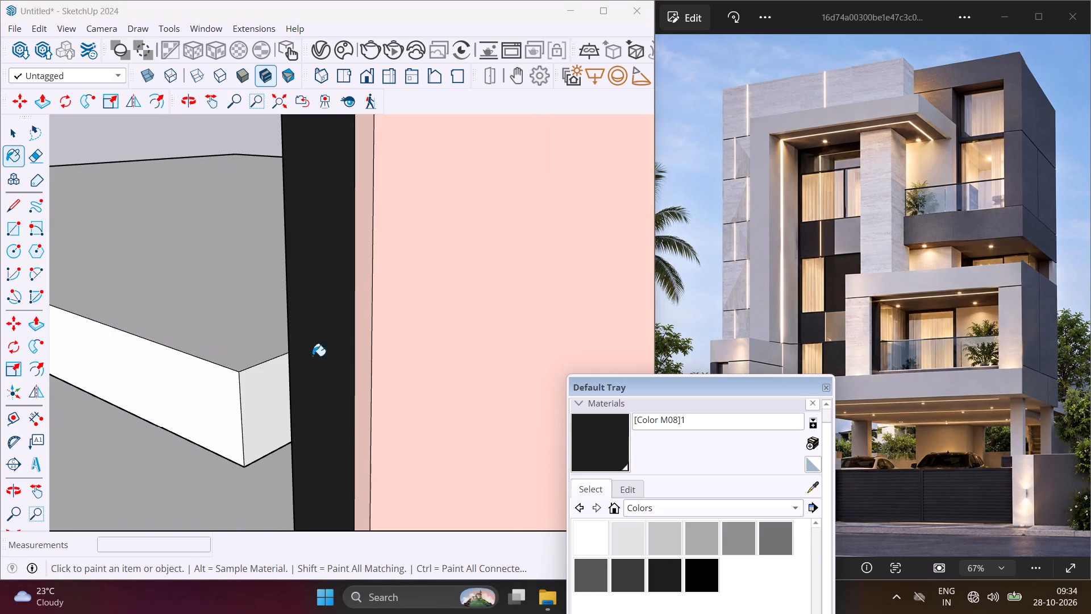
left_click(363, 356)
scroll(288, 341, "down", 14)
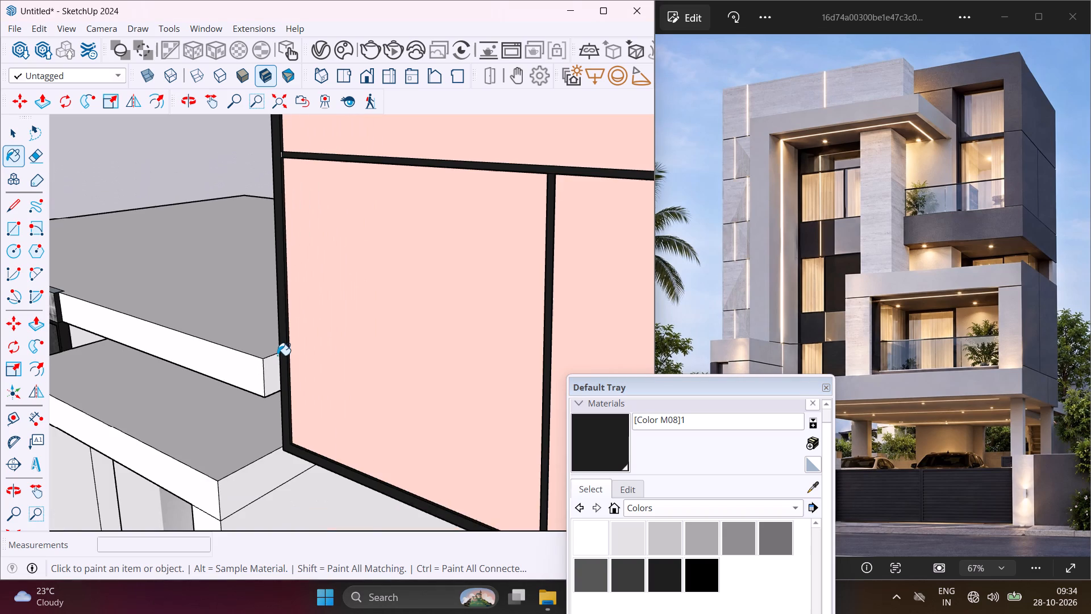
scroll(287, 157, "up", 9)
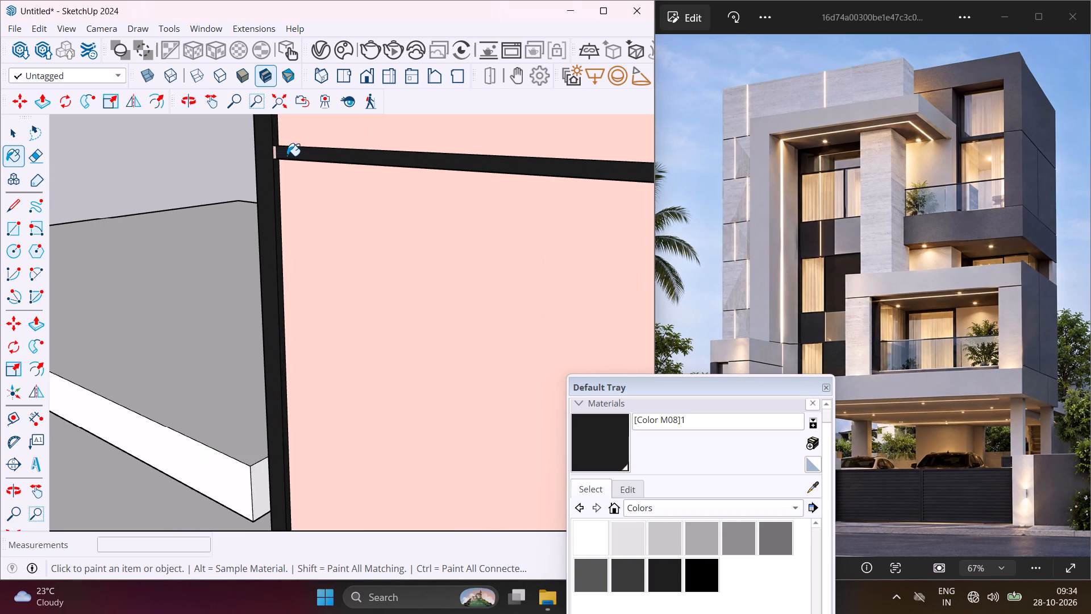
scroll(287, 156, "up", 10)
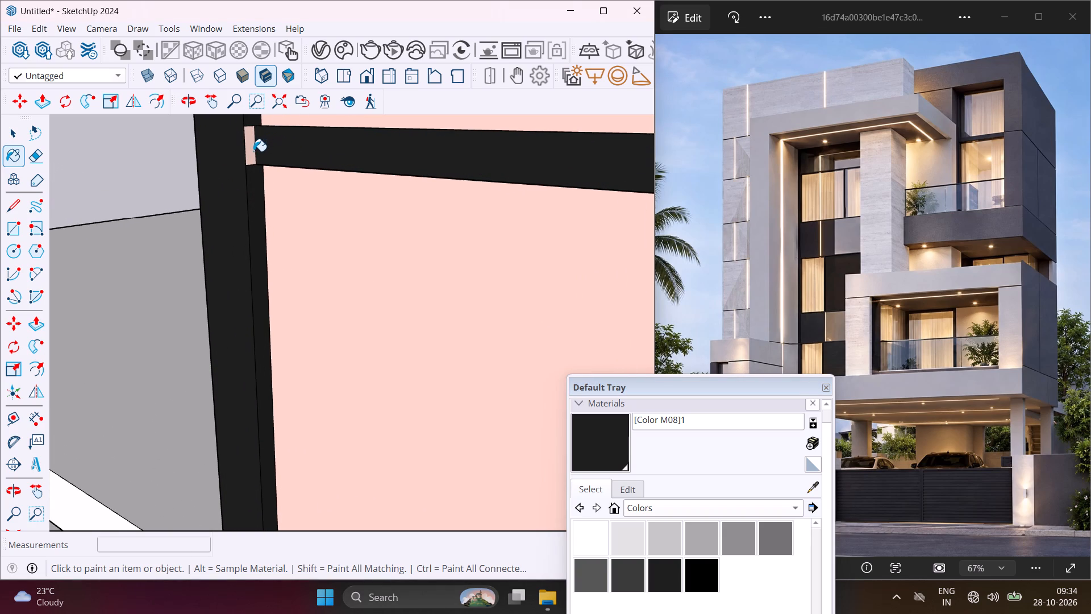
left_click(253, 151)
Paint the junction between the horizontal divider's opposite end and the frame's right side with Color M08.
scroll(236, 164, "down", 8)
scroll(200, 200, "down", 9)
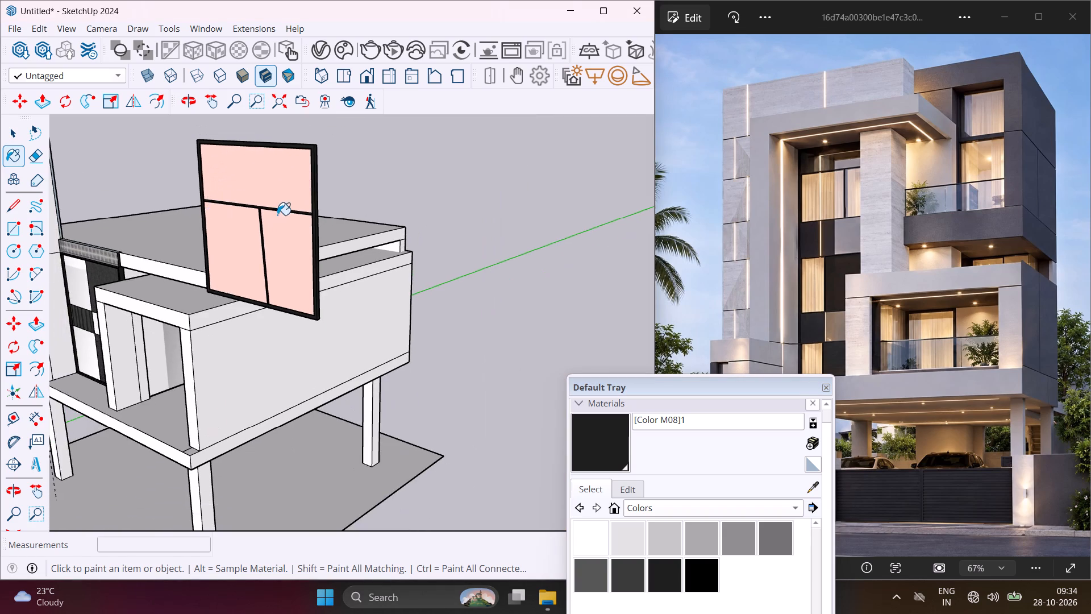
middle_click_drag(279, 214, 551, 217)
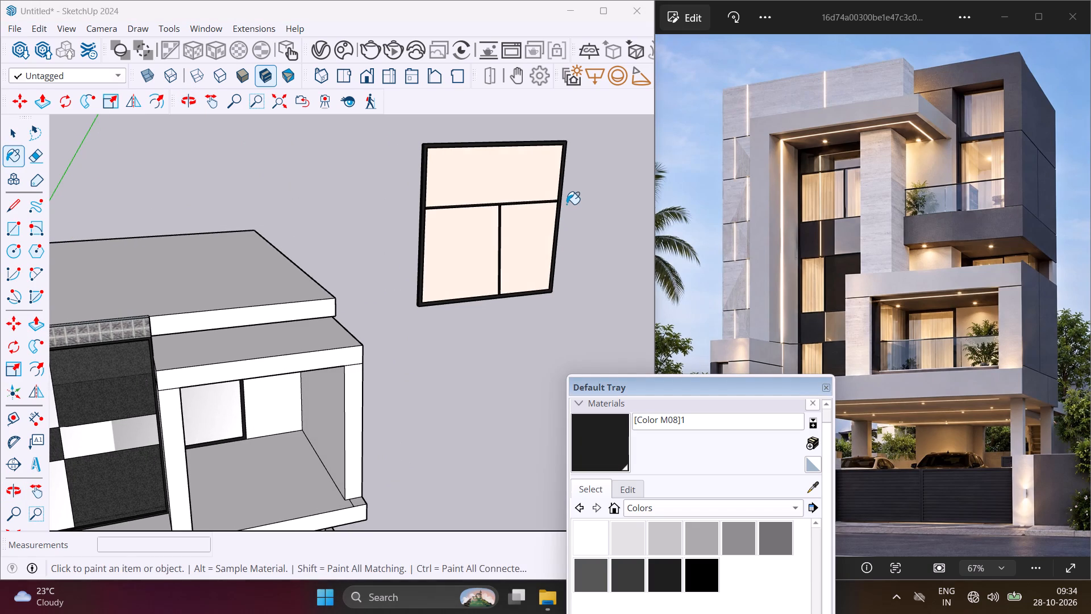
scroll(567, 204, "up", 9)
middle_click_drag(517, 239, 522, 245)
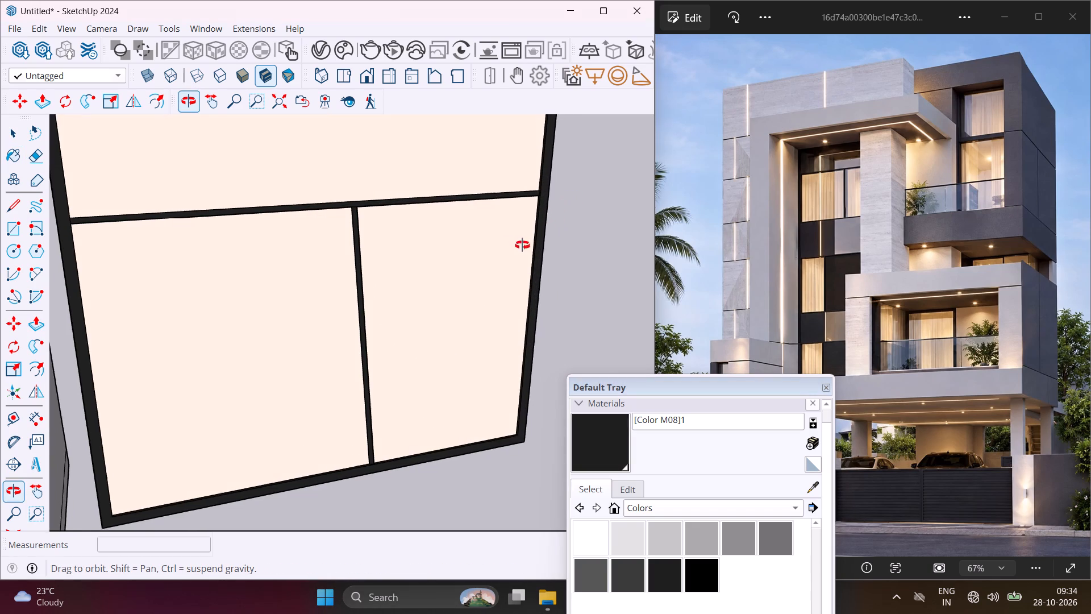
middle_click_drag(522, 245, 740, 252)
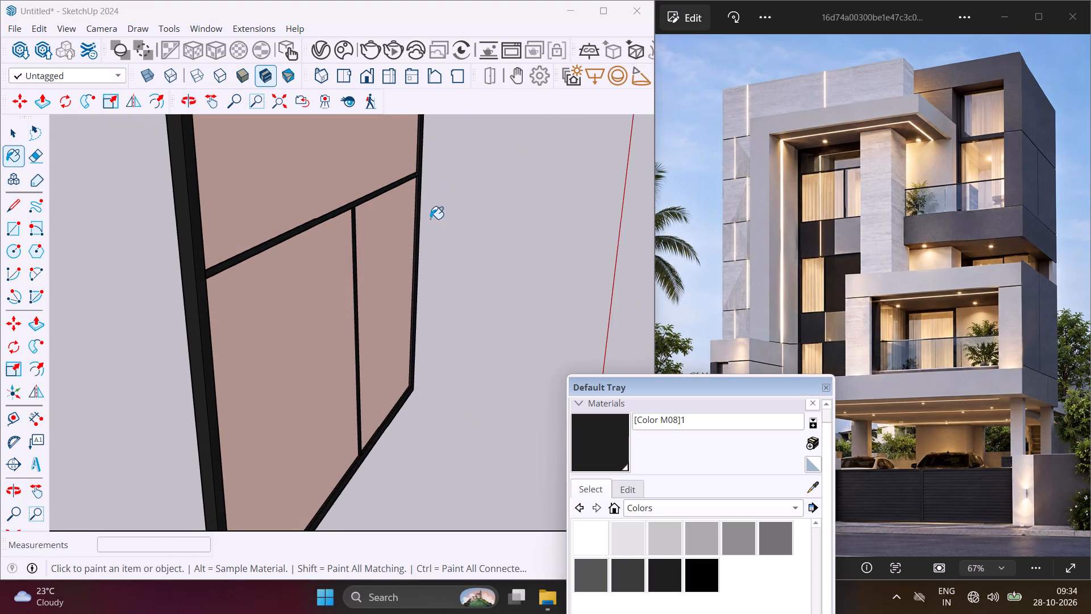
scroll(417, 188, "up", 16)
scroll(415, 175, "down", 4)
scroll(364, 214, "up", 12)
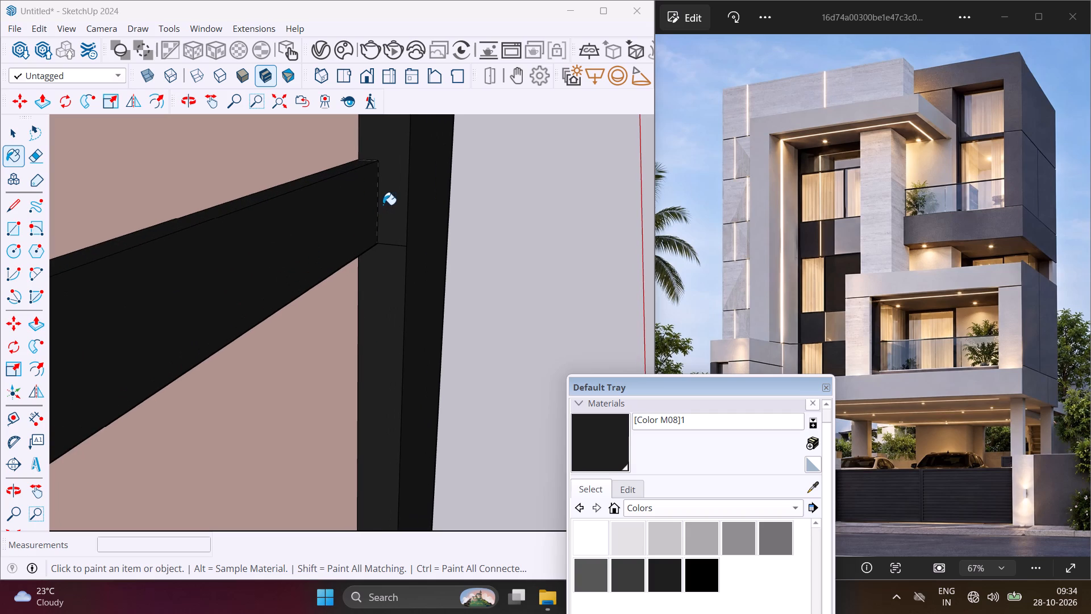
left_click(377, 192)
key("Escape")
key("space")
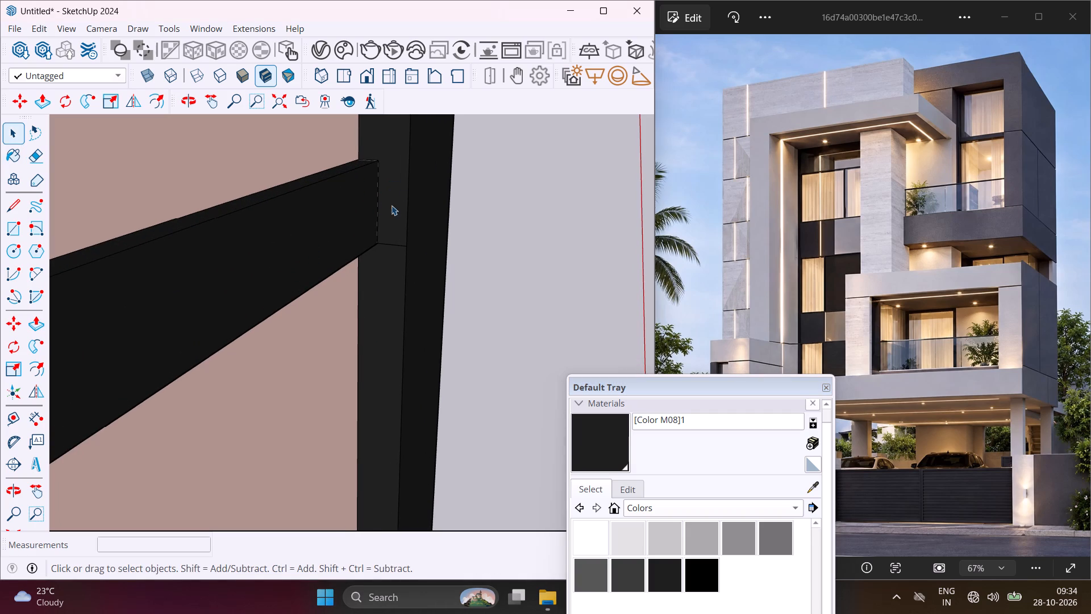
Paint the window panel's upper pane and both lower panes with Mirror 02 from the Glass and Mirrors collection.
scroll(355, 239, "down", 17)
scroll(350, 279, "down", 6)
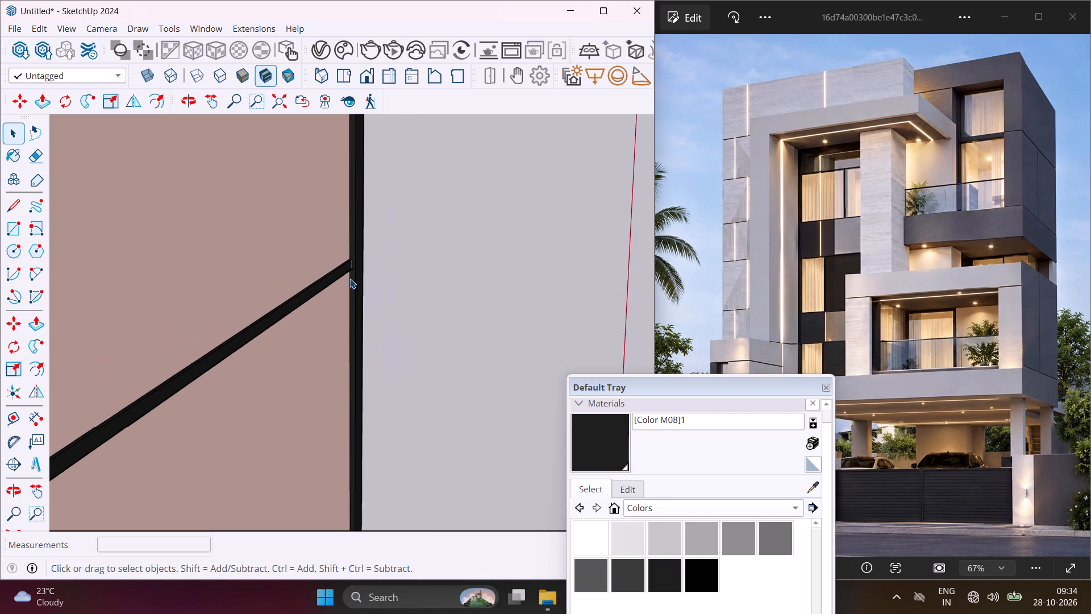
scroll(350, 279, "down", 18)
middle_click_drag(354, 282, 174, 304)
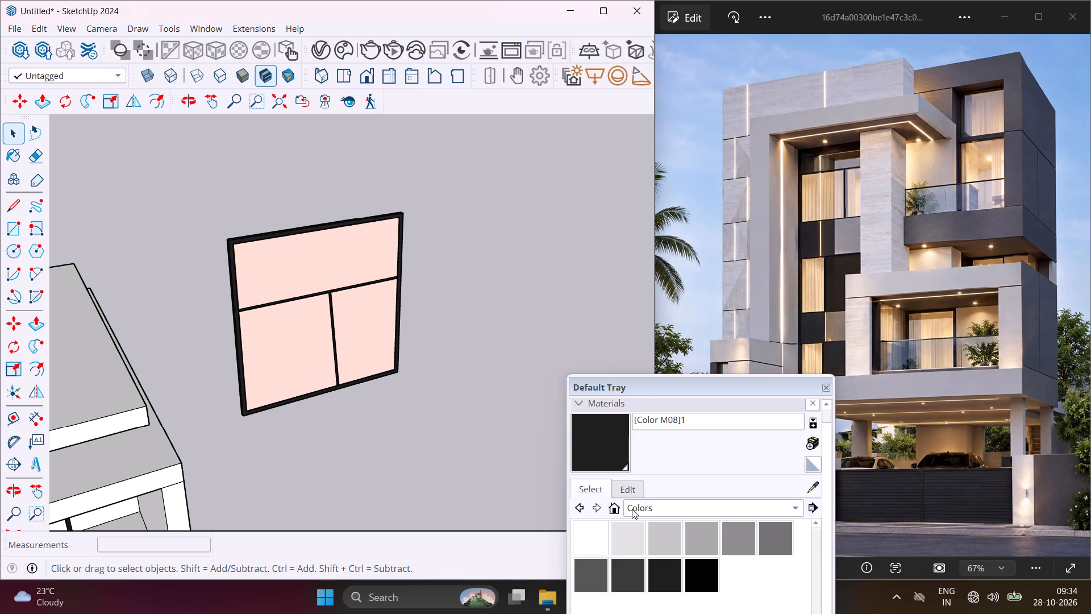
left_click(632, 509)
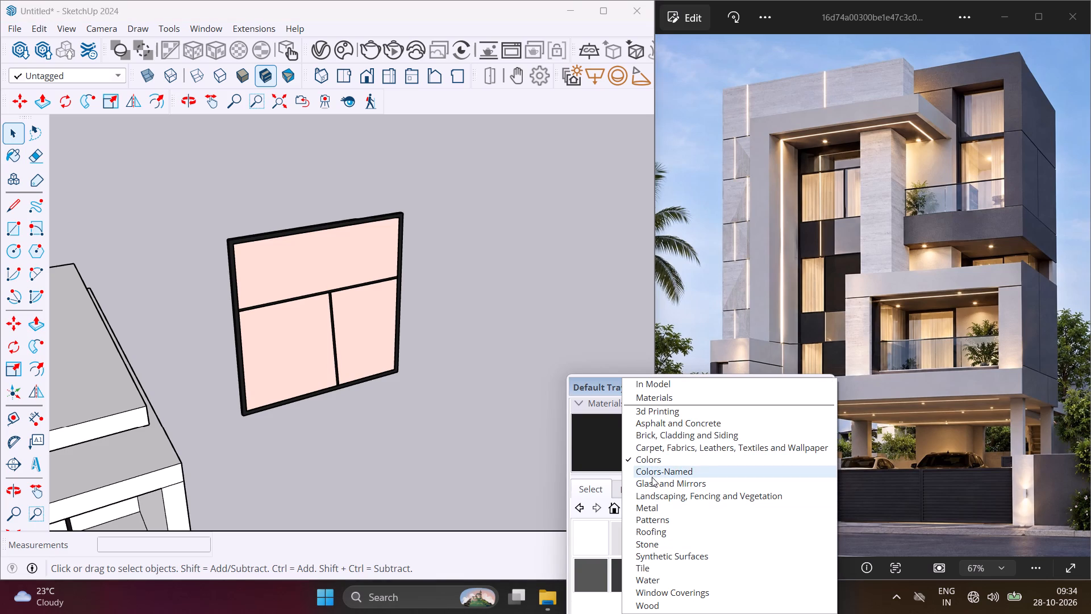
left_click(654, 487)
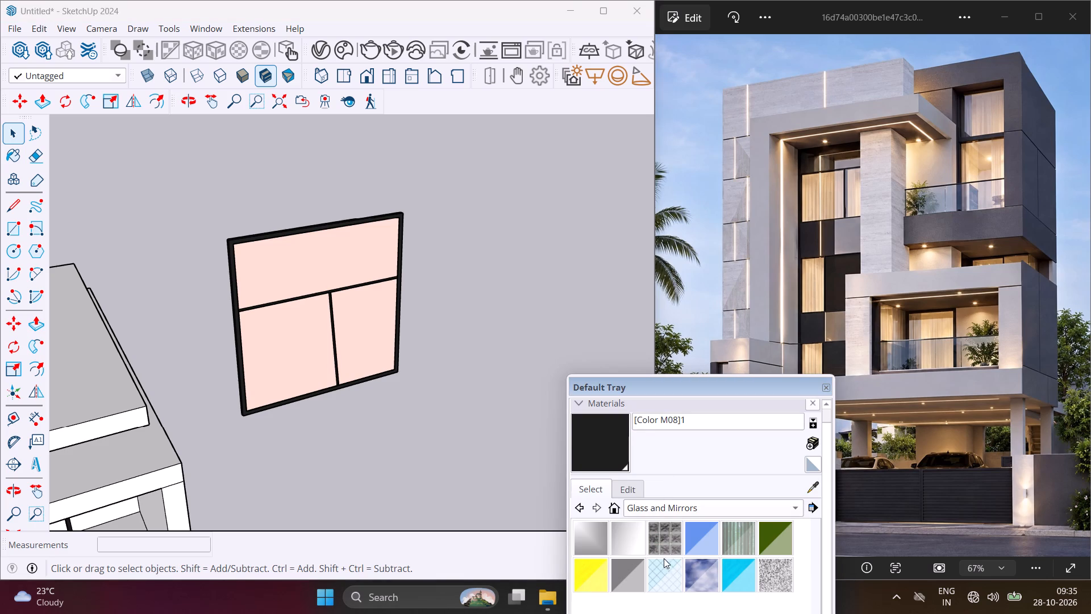
left_click(636, 534)
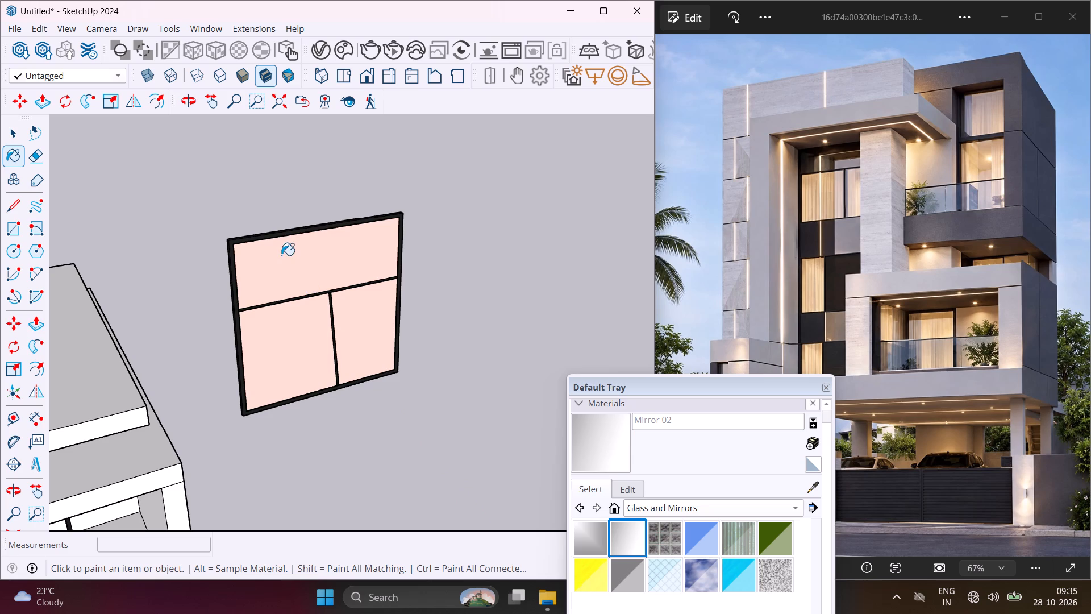
left_click(282, 247)
left_click(295, 322)
left_click(370, 320)
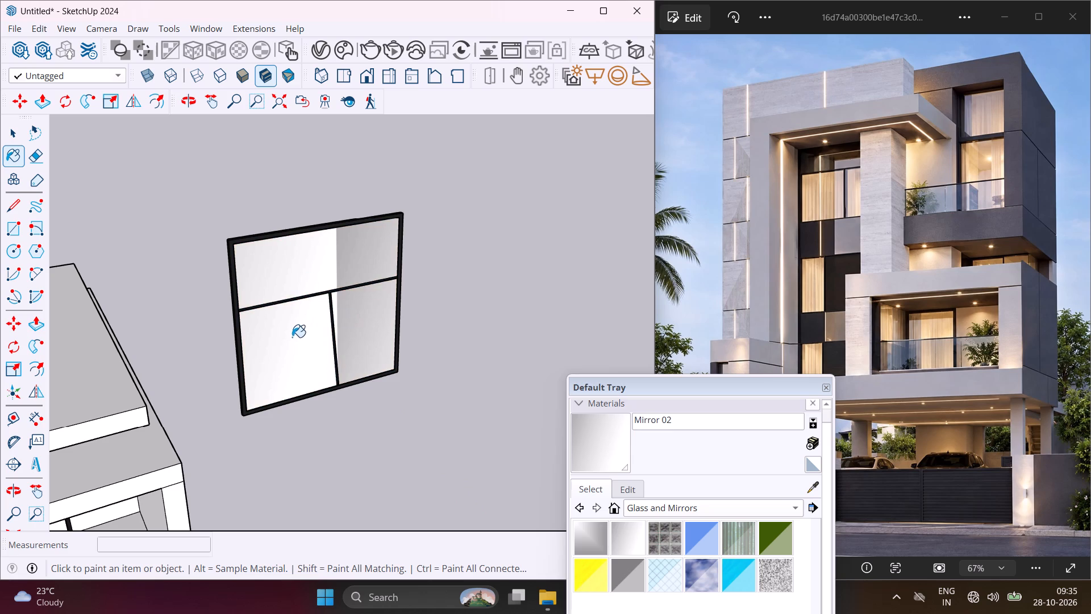
Paint the window panel's back face with Mirror 02.
middle_click_drag(286, 339, 827, 410)
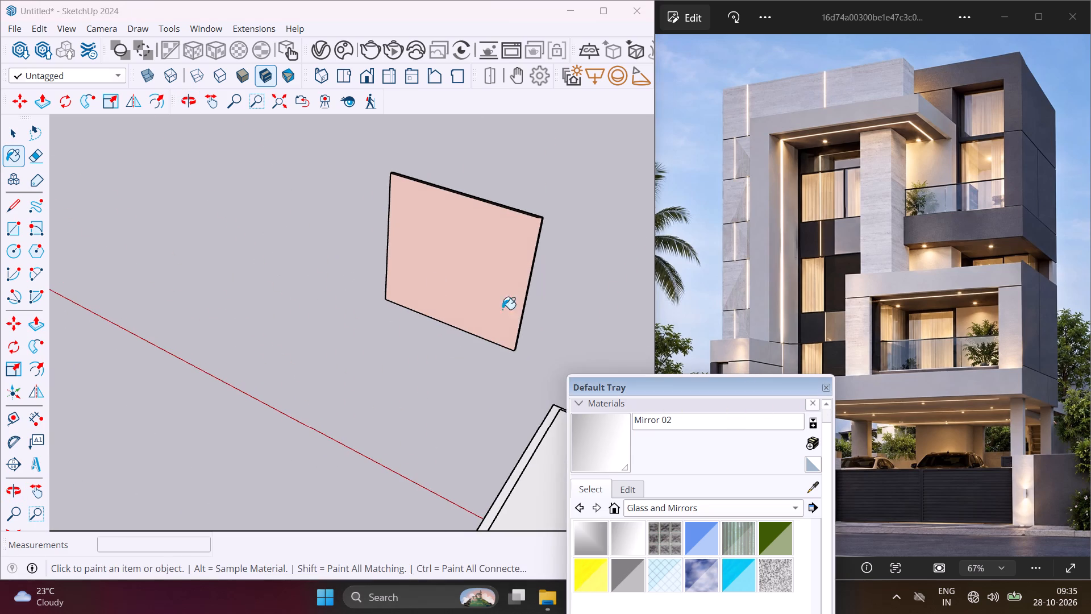
left_click(430, 248)
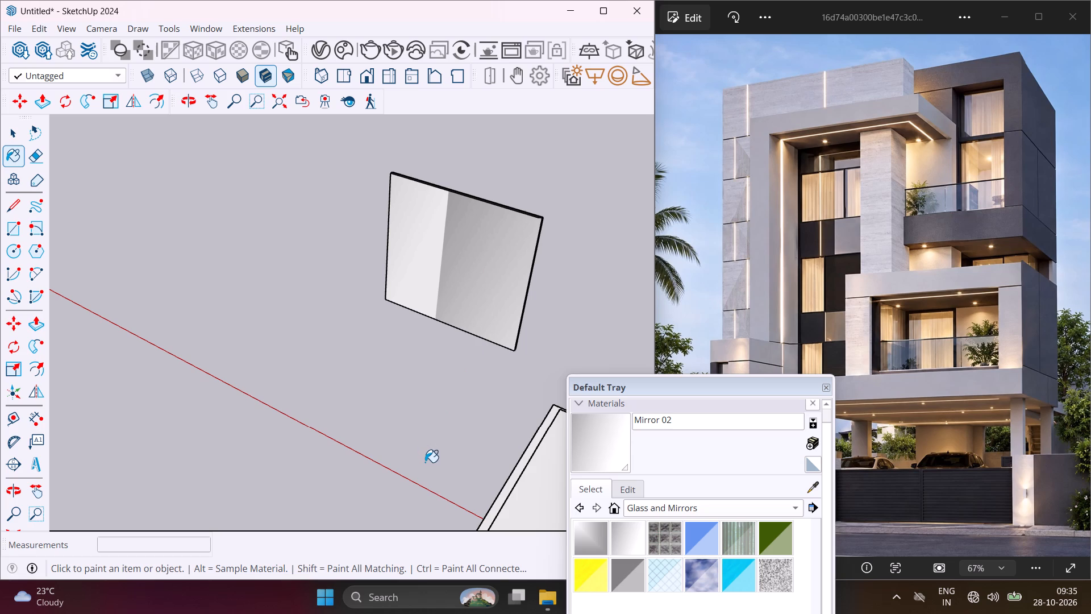
key("Escape")
key("space")
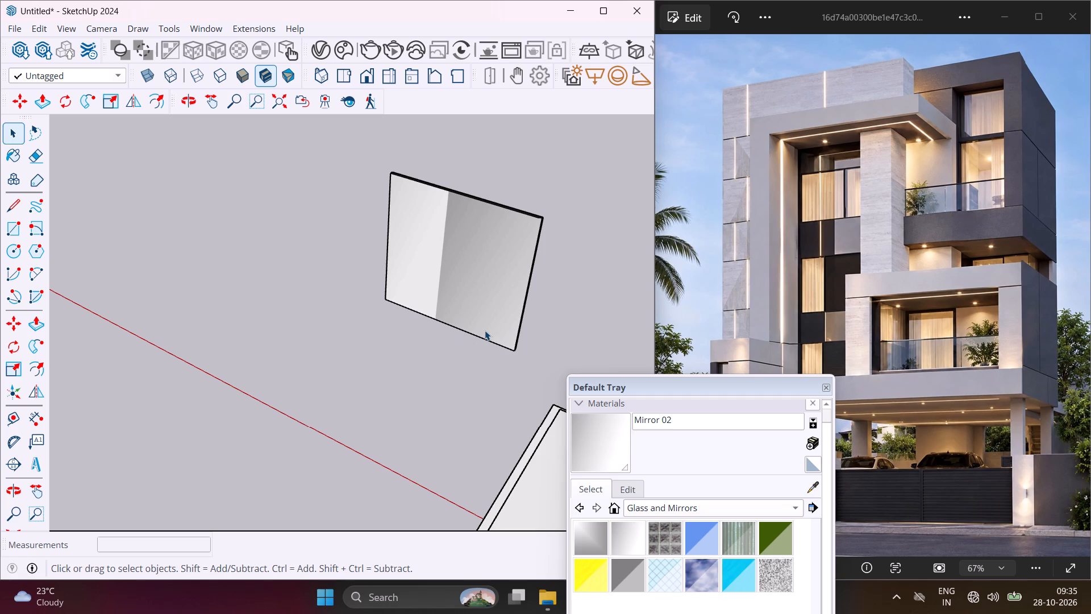
key("Escape")
key("space")
Move the mirrored window panel by its lower outer frame corner onto the end corner of the patterned strip above the checkered facade.
middle_click_drag(538, 300, 435, 310)
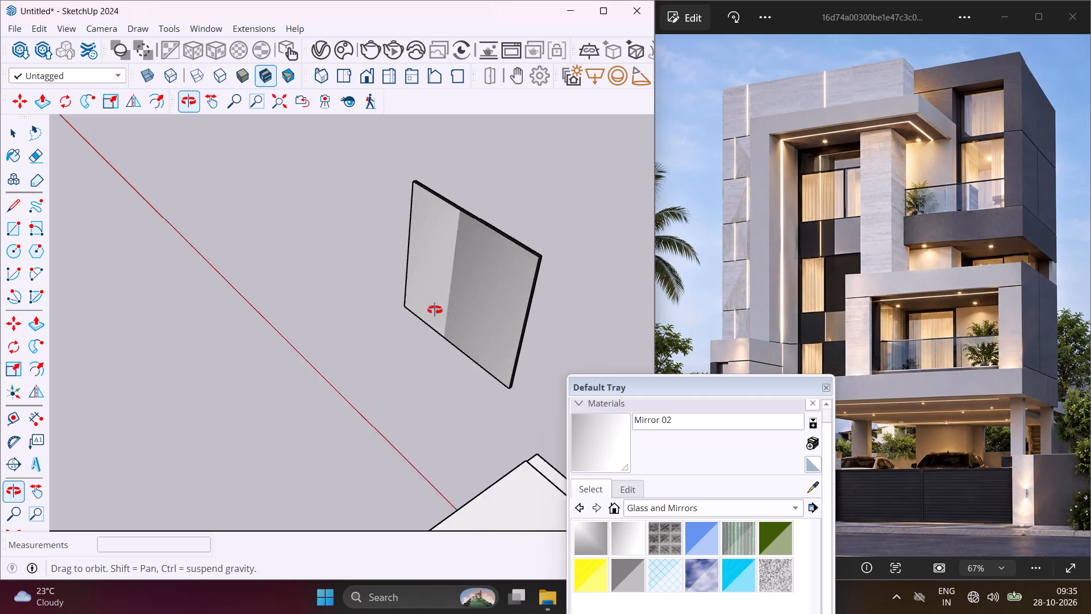
middle_click_drag(435, 310, 149, 240)
scroll(166, 281, "up", 1)
scroll(169, 317, "down", 10)
middle_click_drag(244, 387, 244, 366)
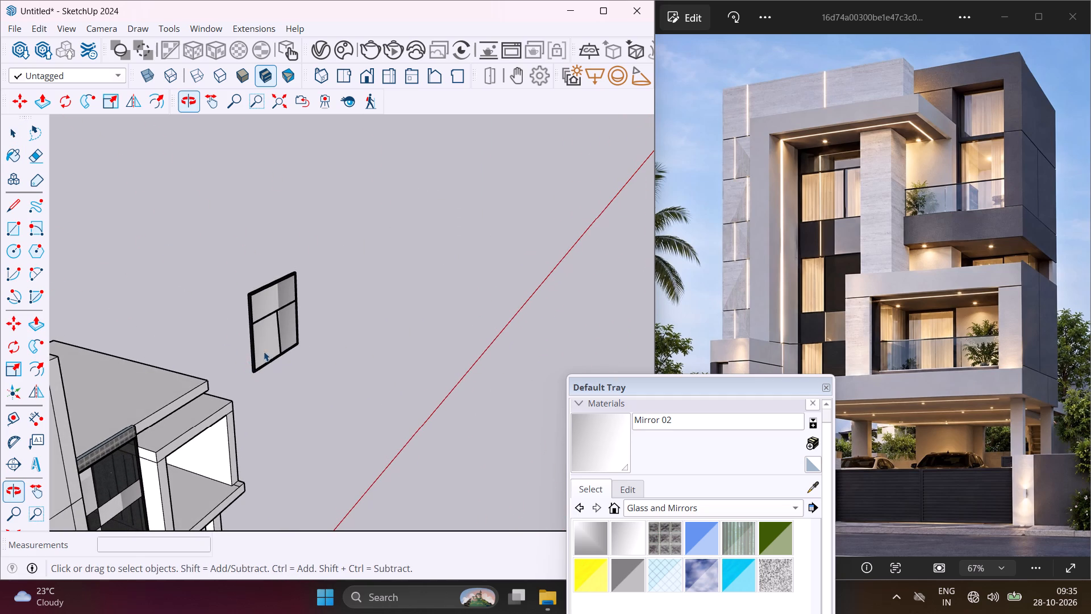
scroll(315, 254, "down", 6)
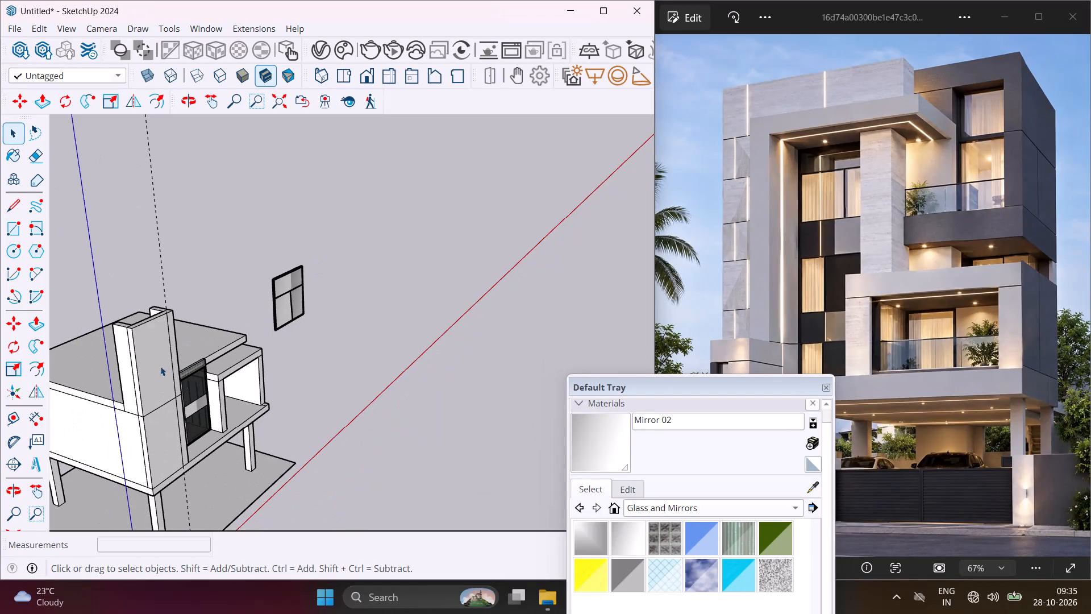
scroll(155, 356, "up", 3)
middle_click_drag(191, 356, 82, 390)
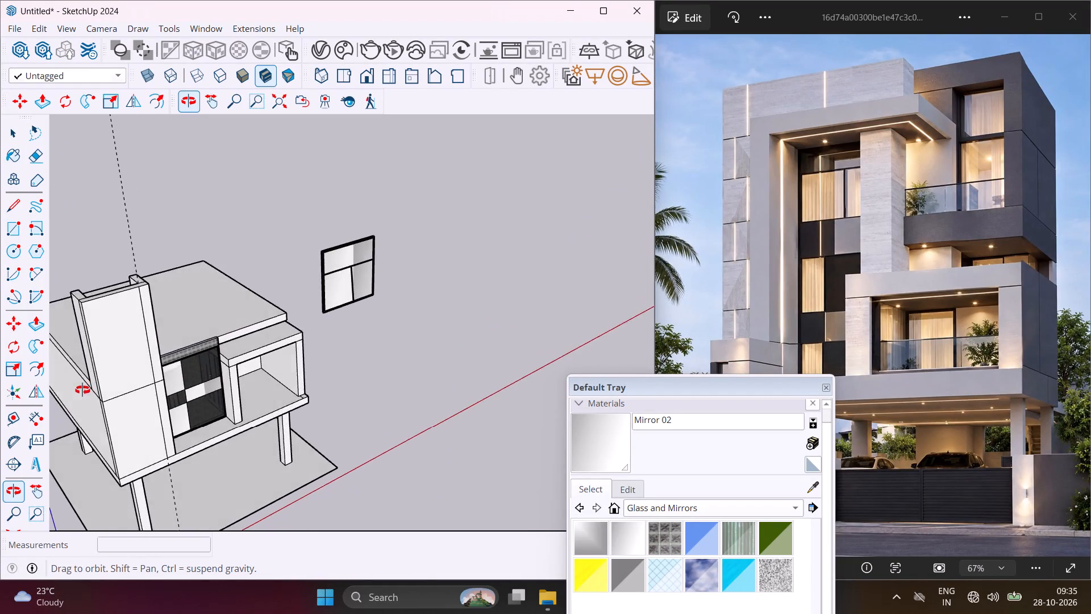
middle_click_drag(82, 390, 38, 402)
scroll(347, 303, "up", 3)
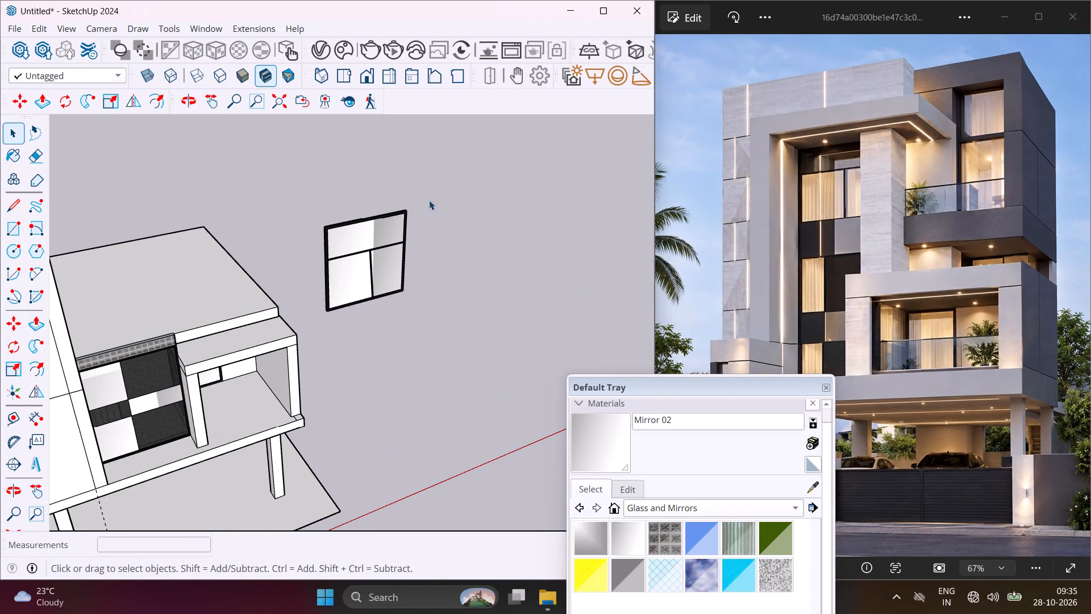
left_click_drag(426, 188, 324, 322)
key("m")
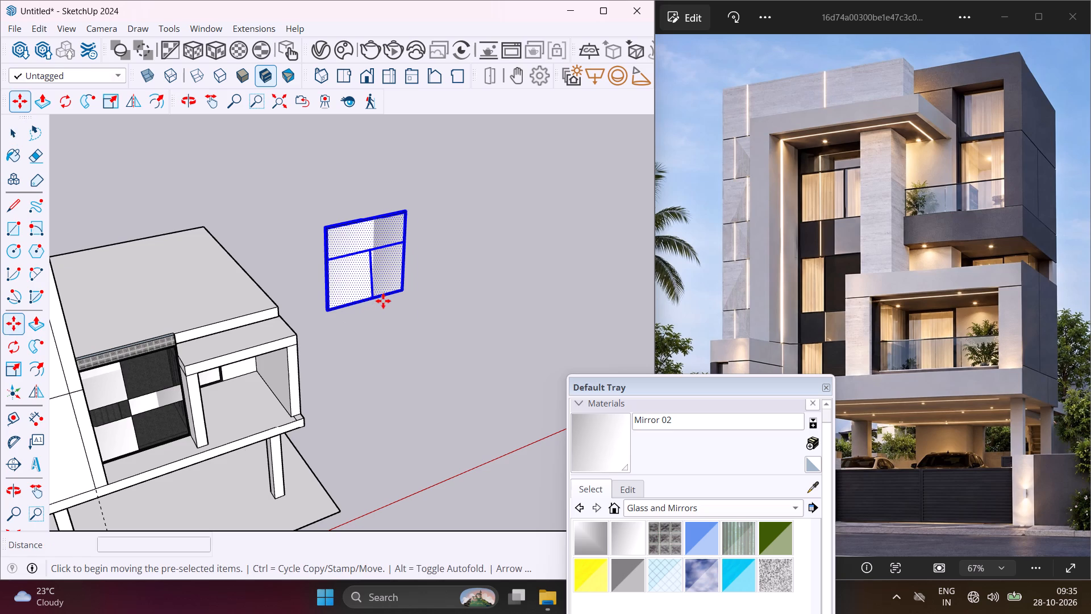
scroll(404, 294, "up", 17)
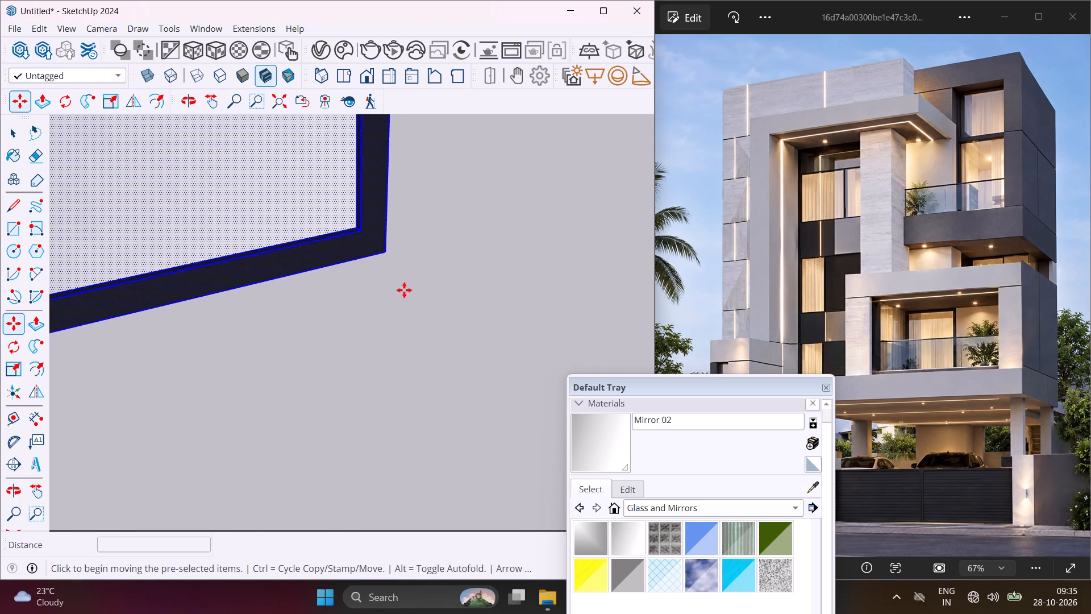
left_click(386, 255)
scroll(385, 256, "down", 4)
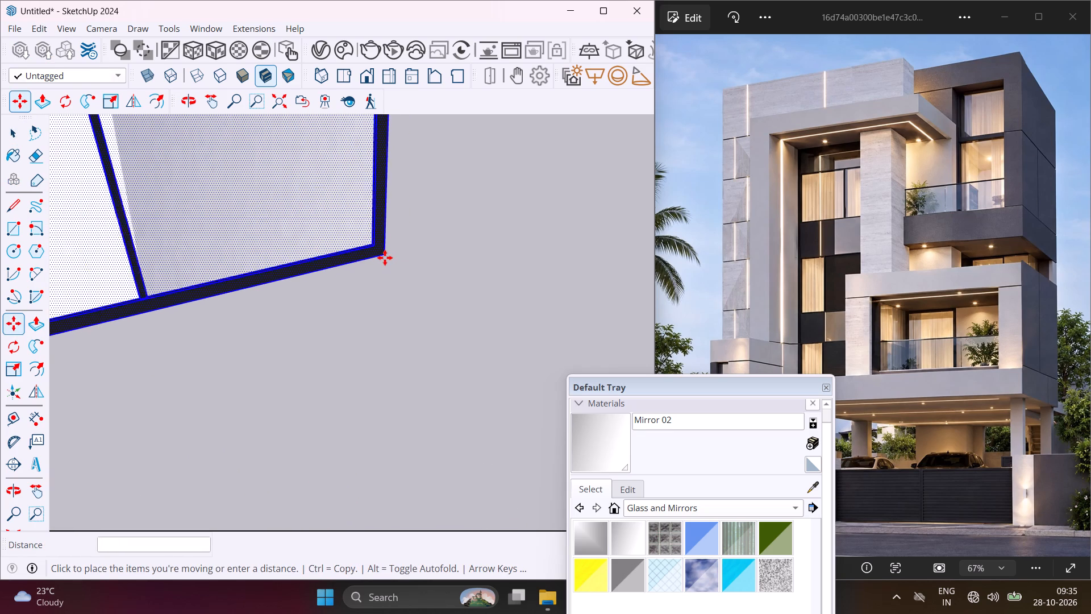
scroll(385, 258, "down", 17)
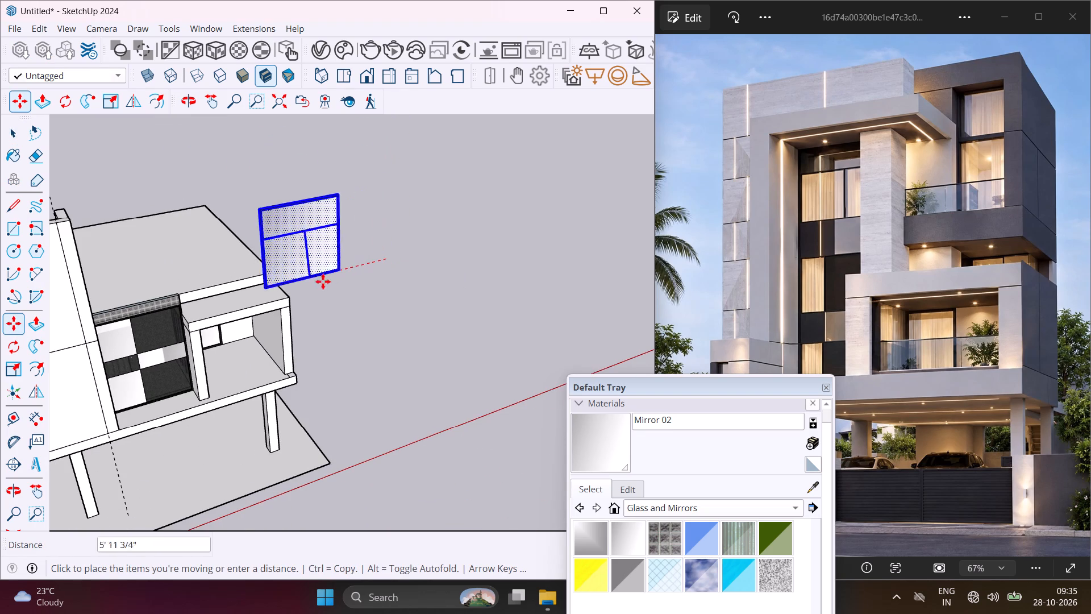
scroll(179, 296, "up", 3)
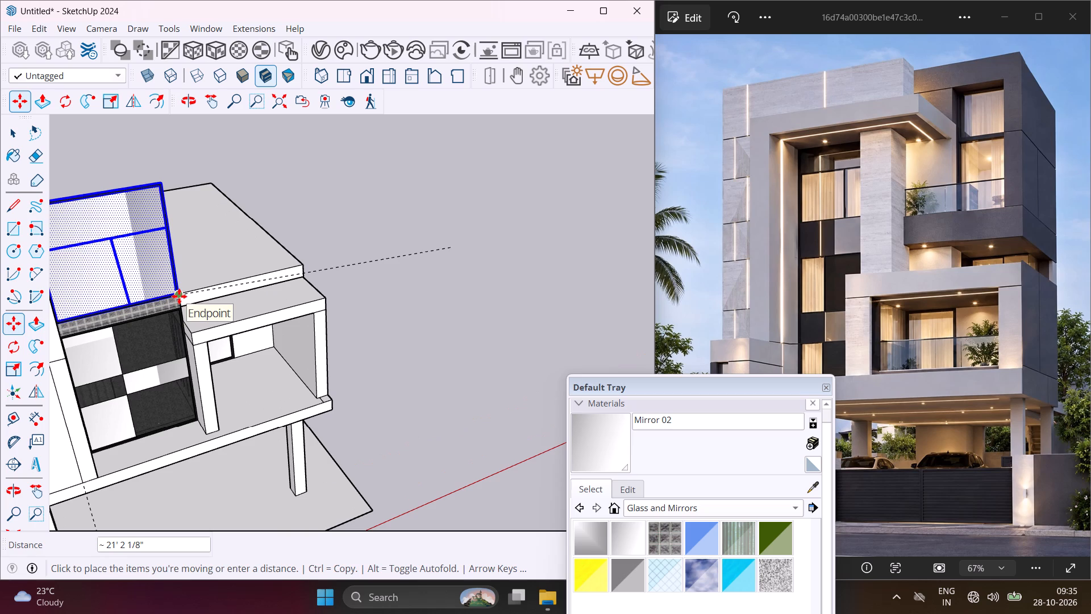
left_click(179, 296)
key("Escape")
key("space")
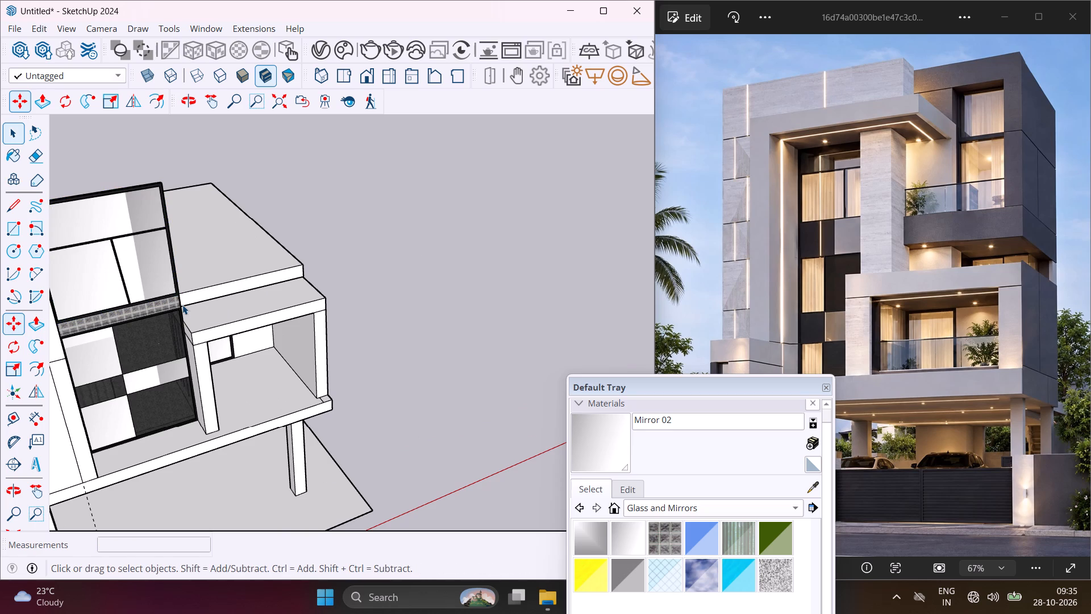
Import Curtains 003 from Chaos Cosmos and place two of them side by side on the roof slab behind the window panel.
scroll(186, 305, "down", 5)
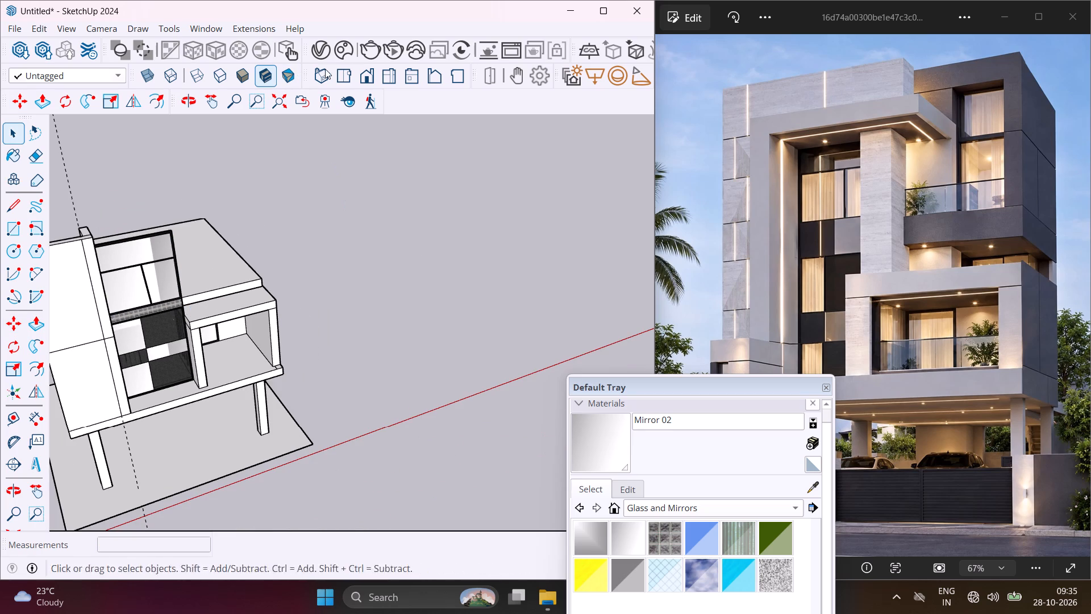
left_click(335, 52)
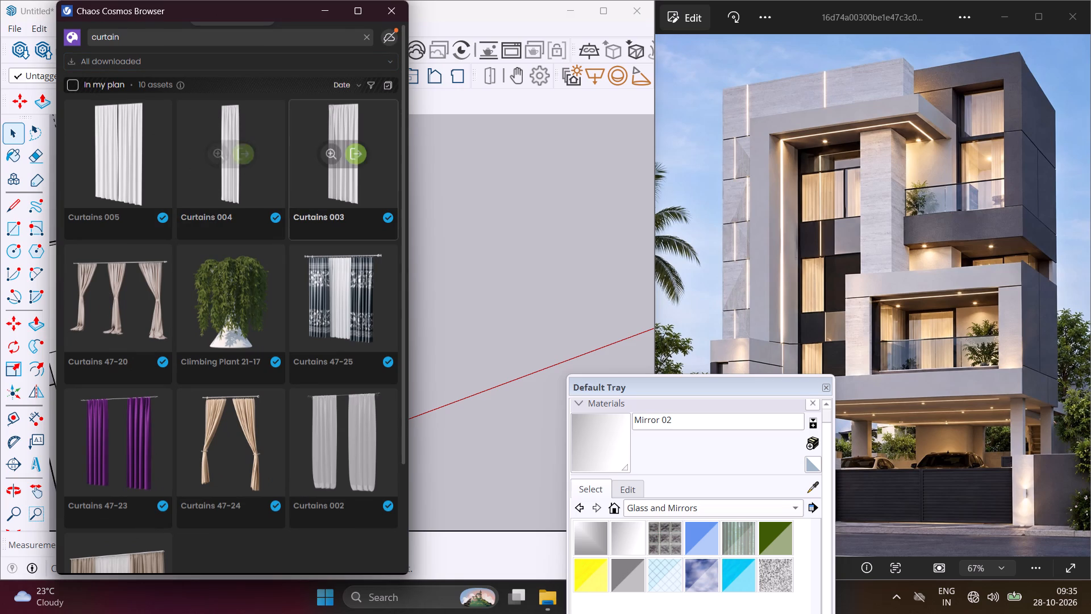
left_click(351, 150)
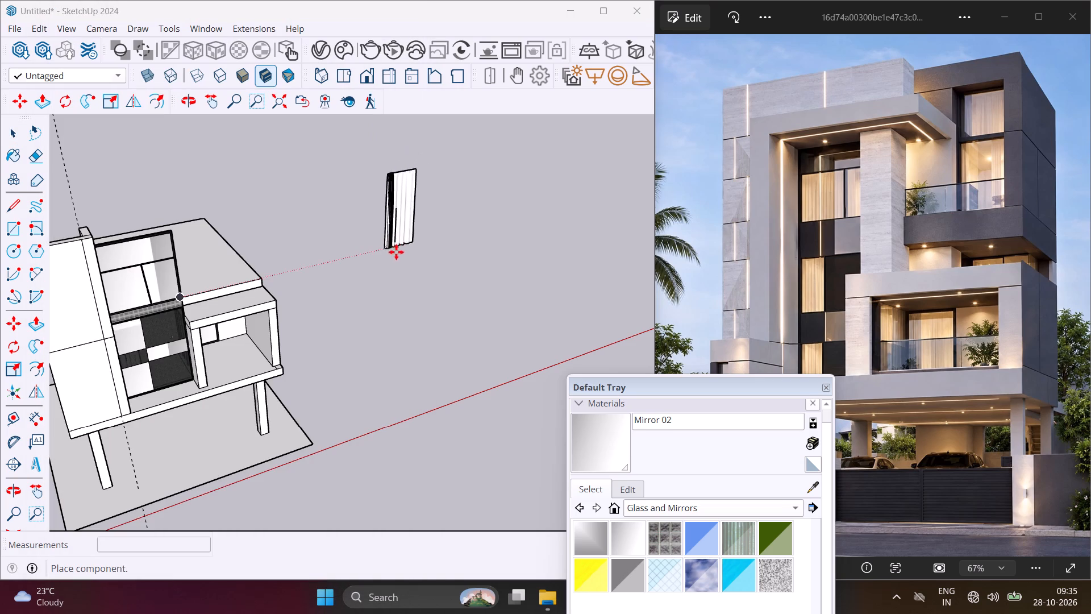
middle_click_drag(220, 283, 721, 309)
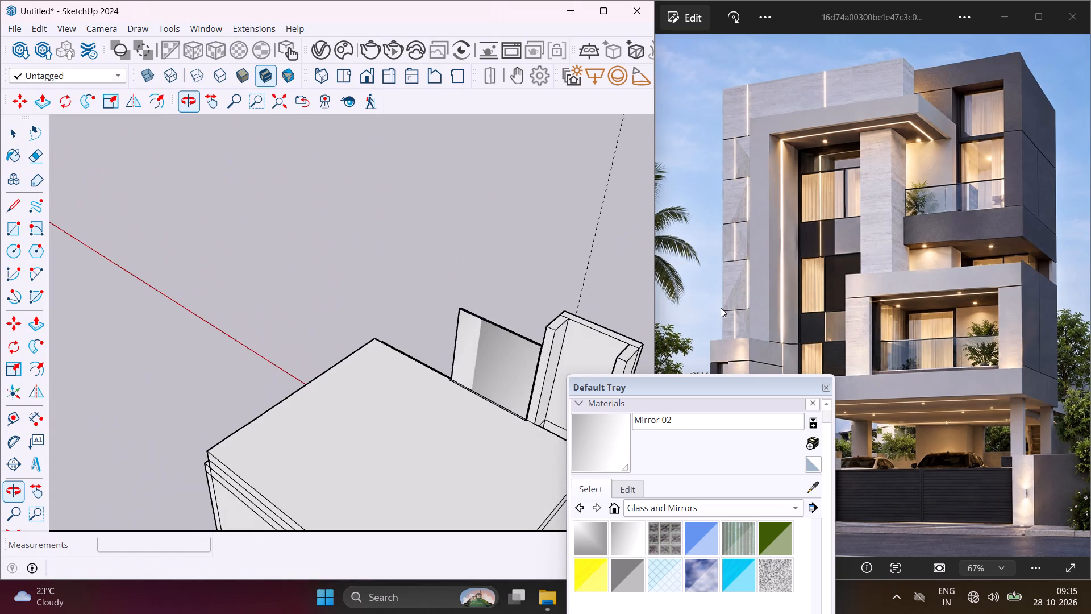
scroll(526, 364, "up", 3)
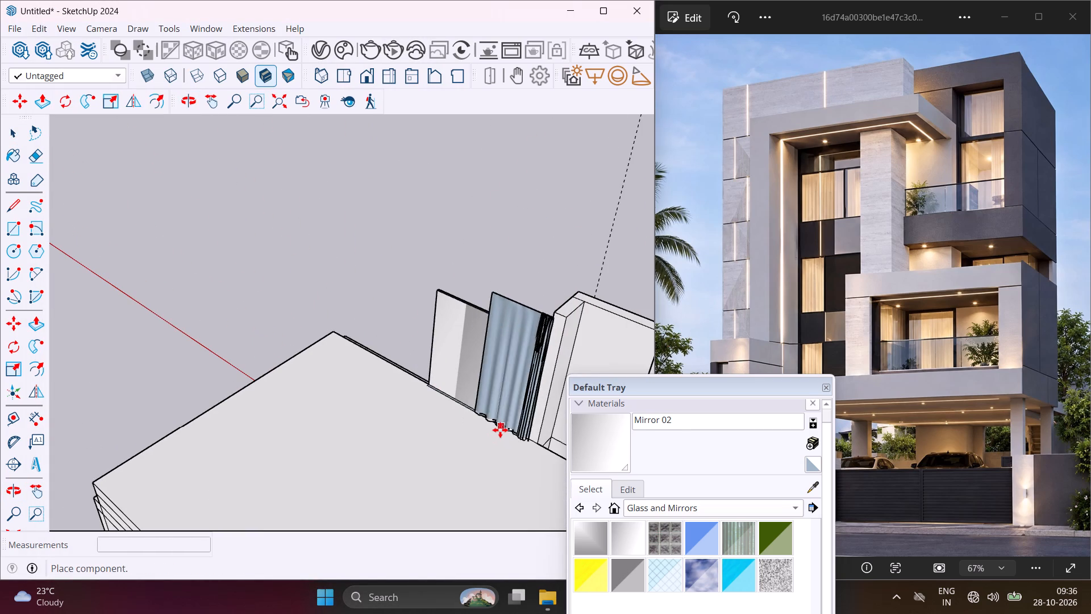
scroll(500, 430, "up", 4)
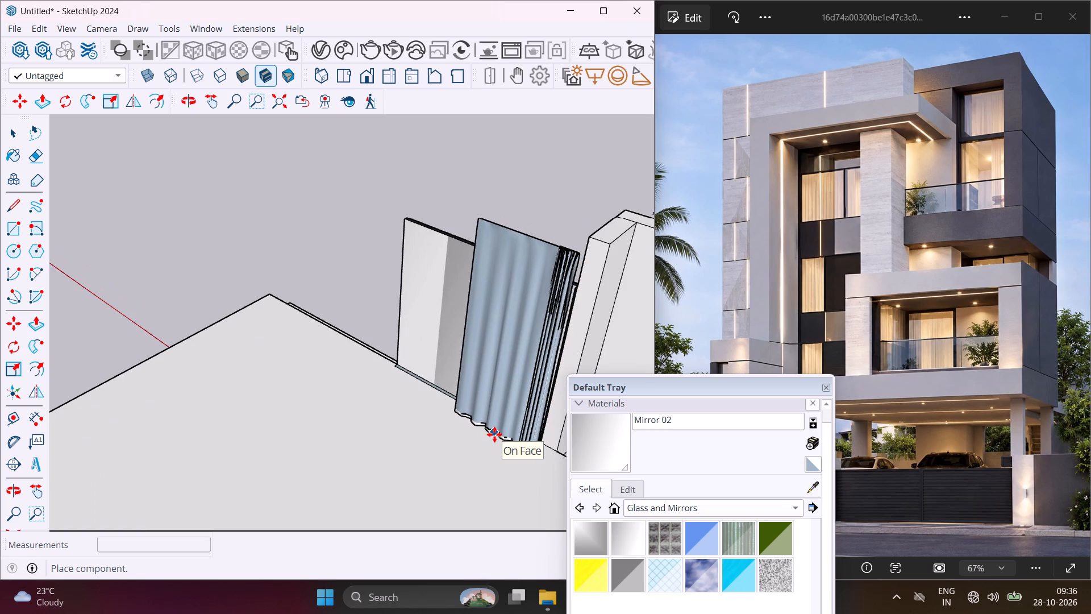
left_click(494, 434)
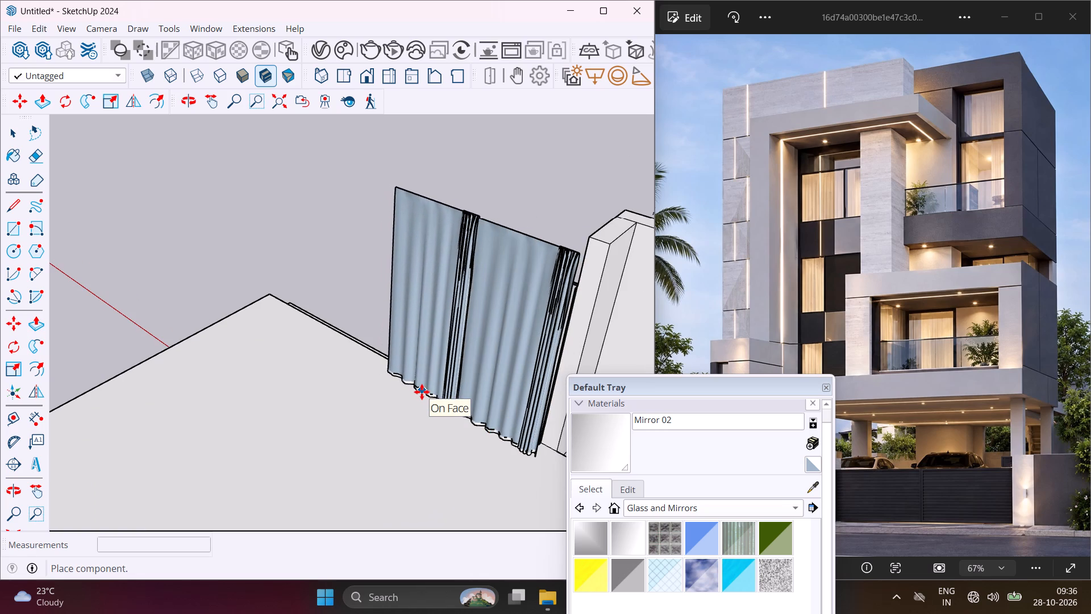
left_click(422, 392)
key("Escape")
key("space")
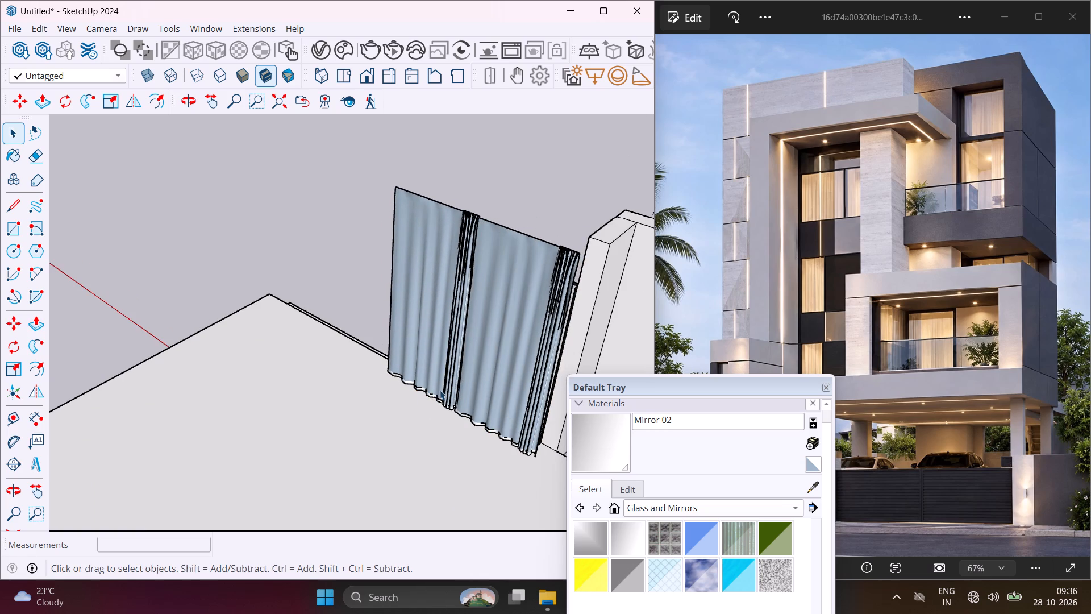
Scale the curtain nearest the tall wall along the blue axis to a height of 8'.
middle_click_drag(490, 349, 170, 405)
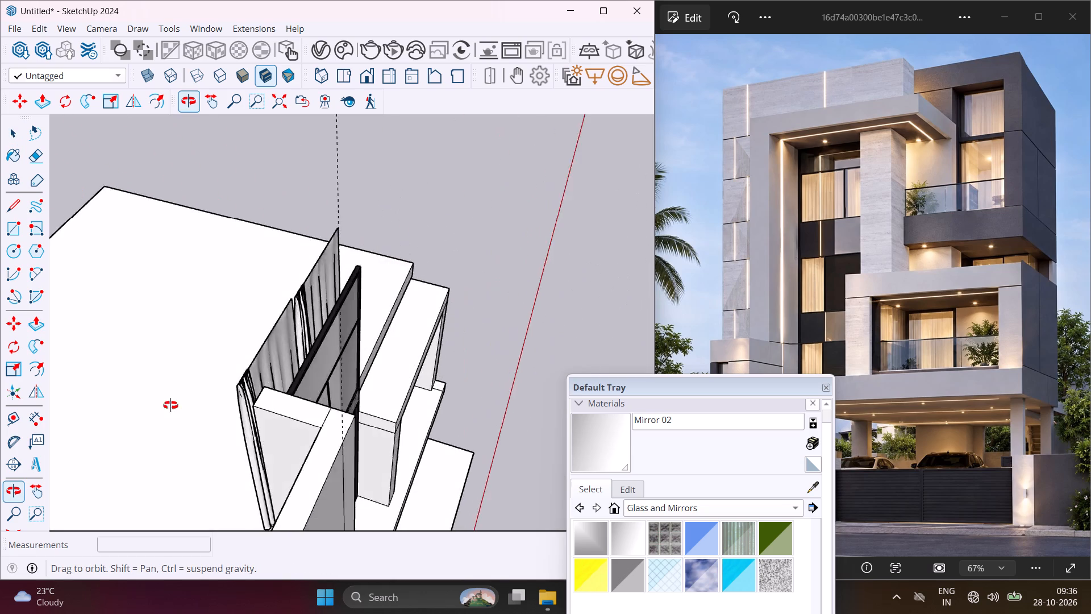
middle_click_drag(170, 405, 113, 393)
scroll(225, 286, "up", 4)
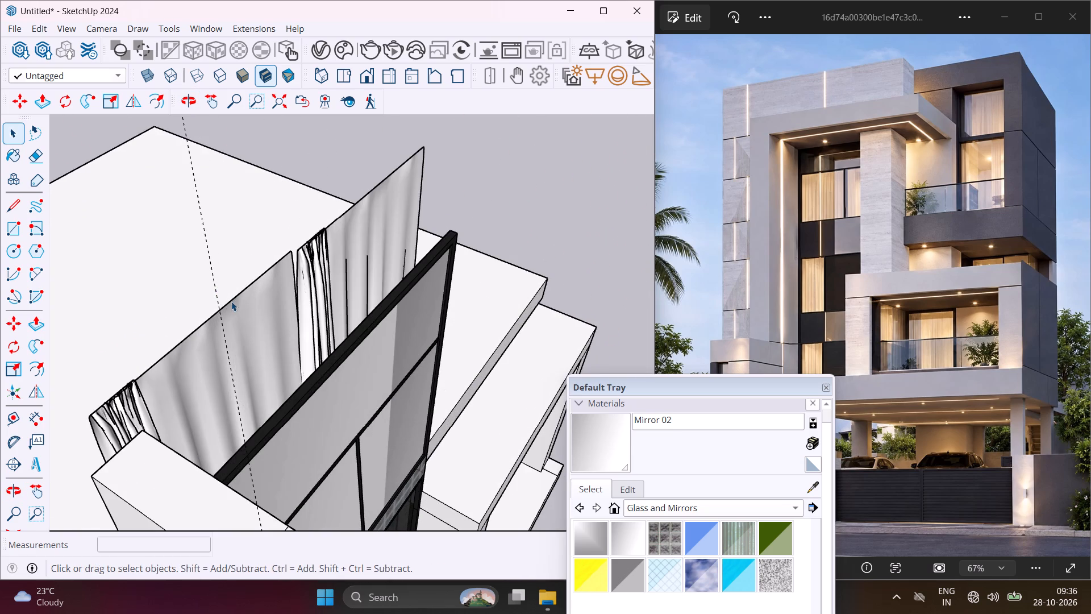
scroll(238, 313, "up", 3)
middle_click_drag(238, 313, 333, 314)
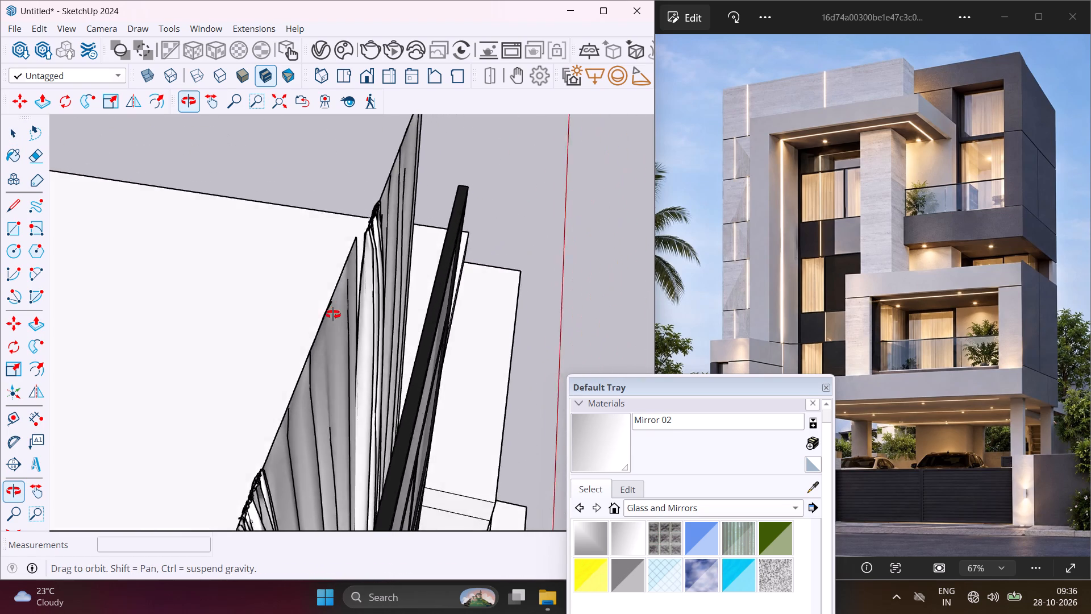
middle_click_drag(333, 314, 363, 287)
left_click(343, 327)
left_click(360, 355)
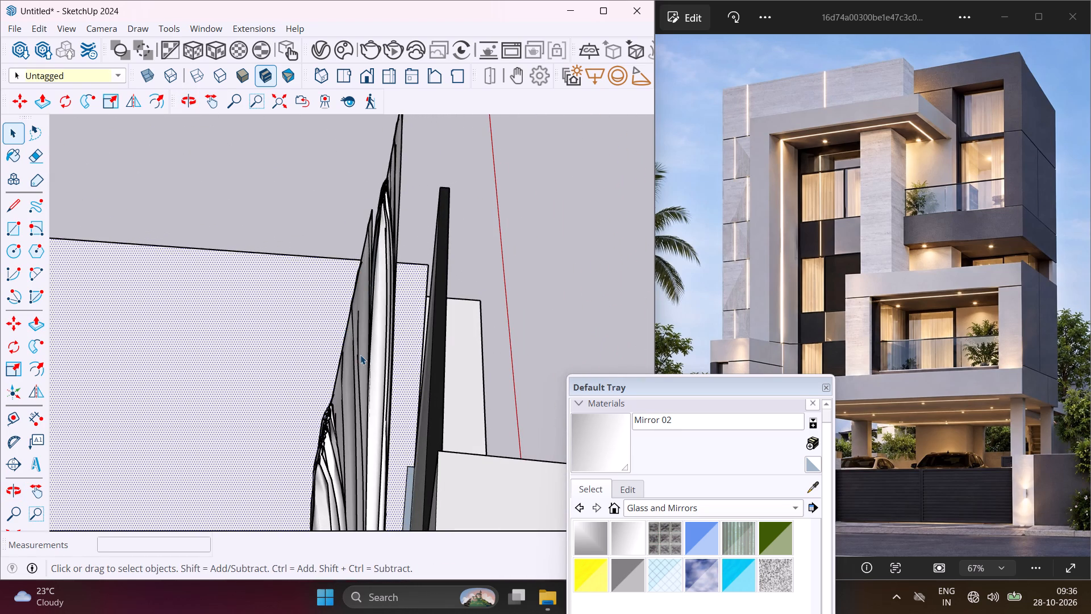
scroll(353, 381, "down", 9)
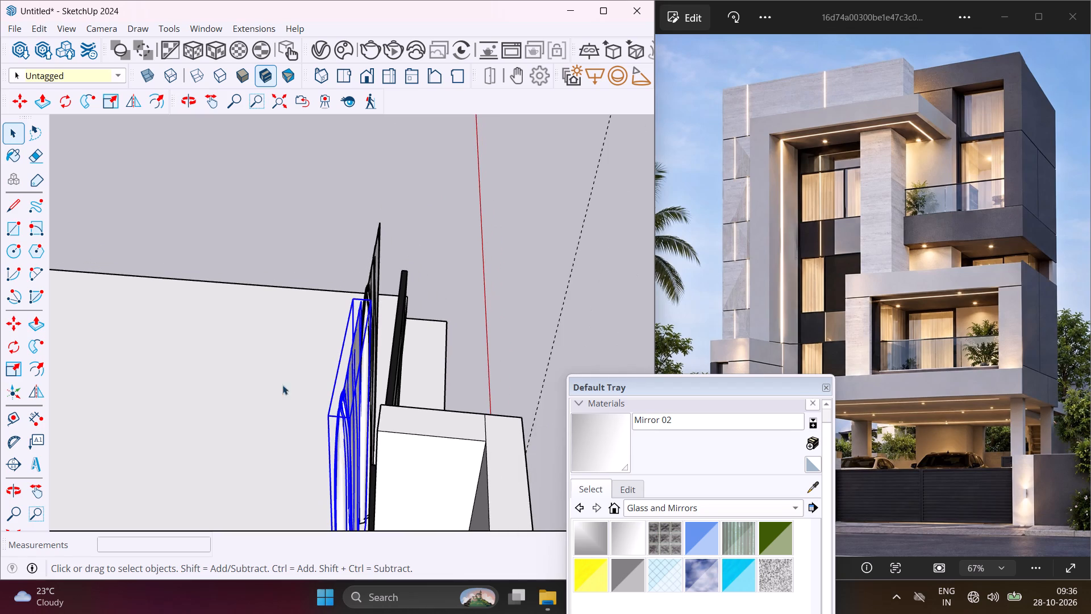
left_click(15, 365)
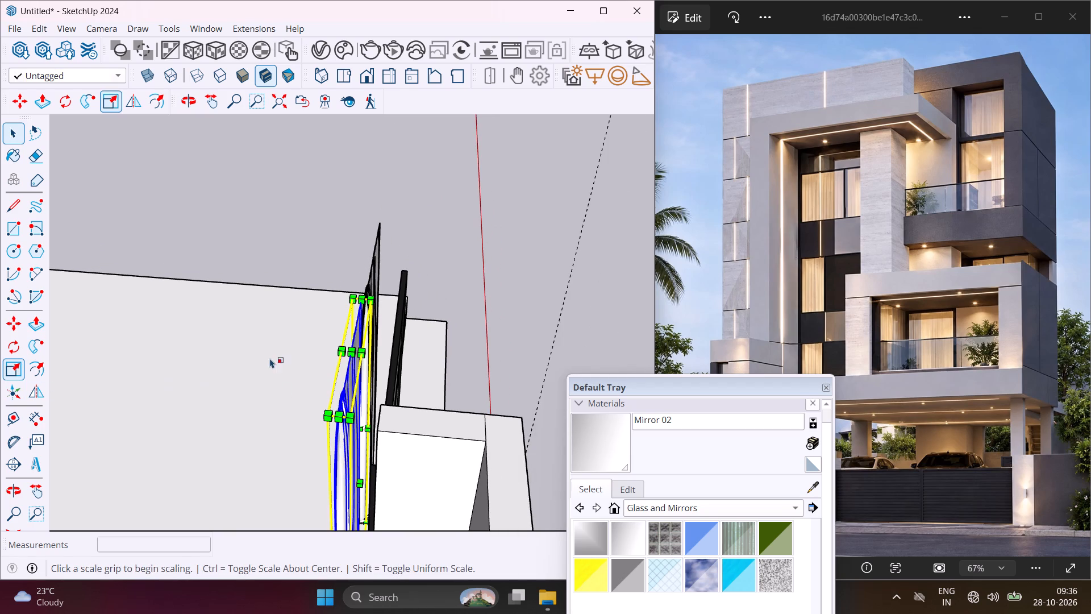
left_click(349, 353)
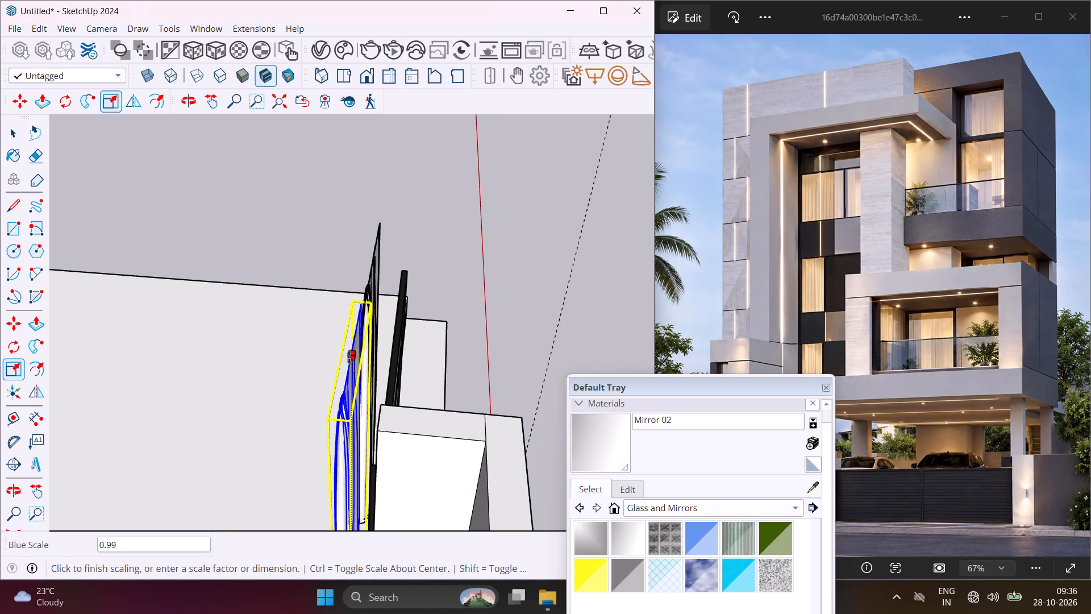
key("8")
key("apostrophe")
key("Return")
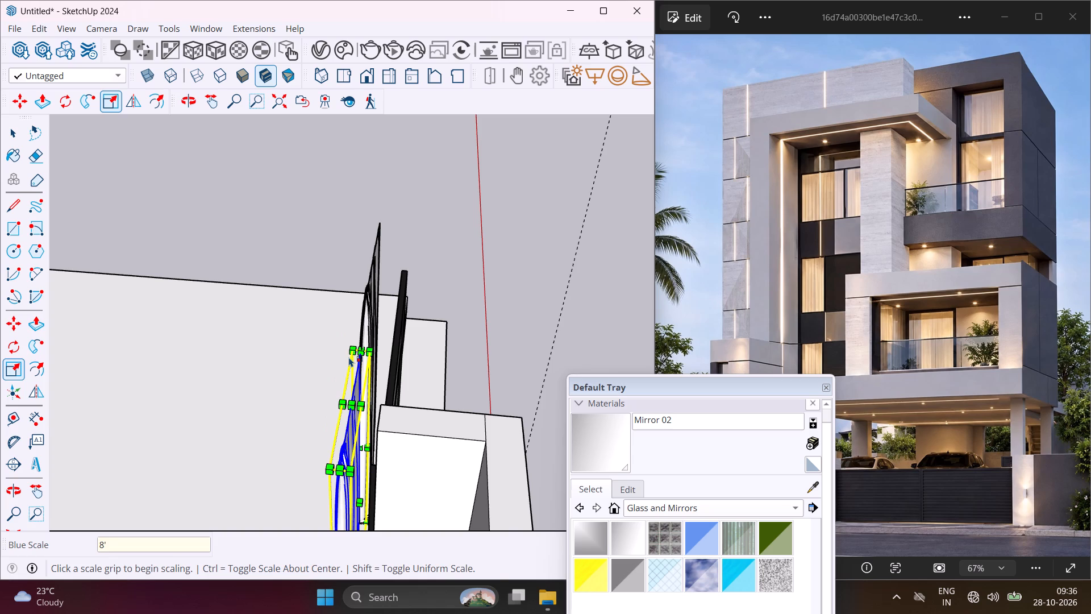
key("Escape")
key("space")
Scale the other curtain, at the window panel's open end, along the blue axis to a height of 8'.
left_click(365, 309)
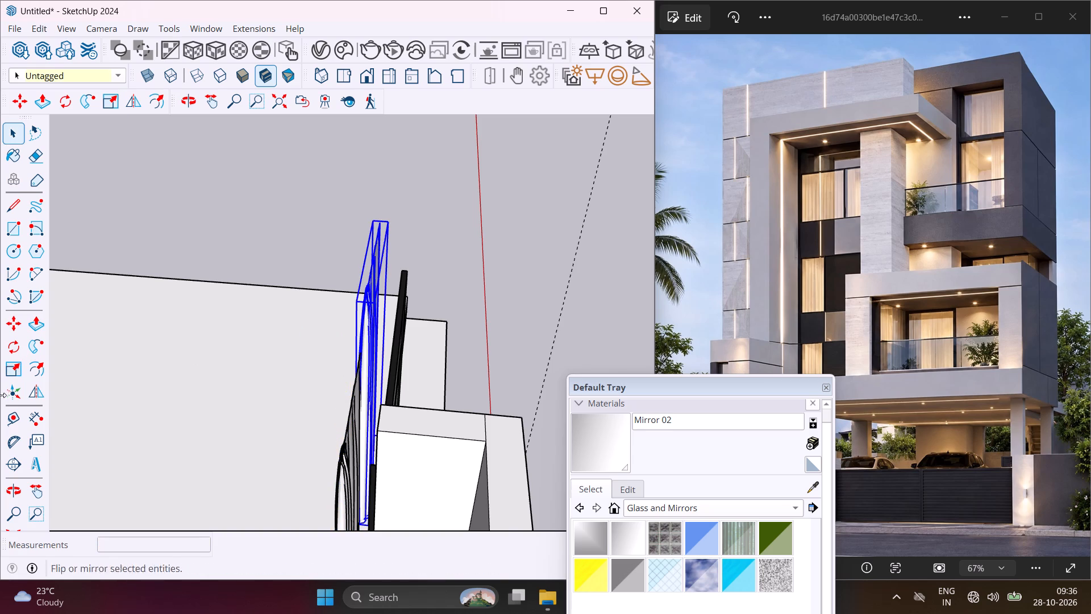
left_click(13, 373)
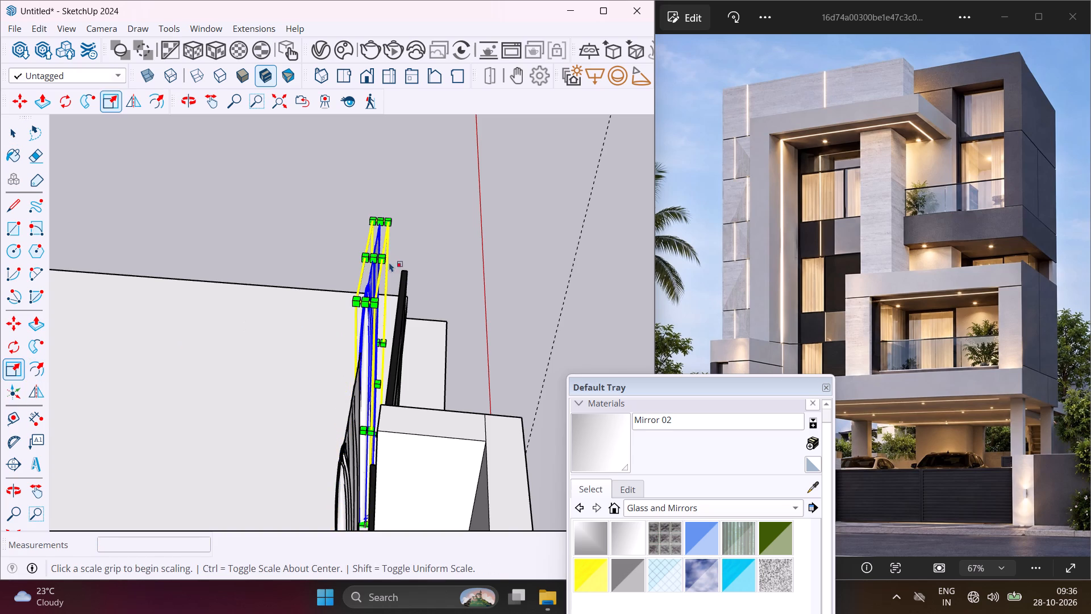
left_click(374, 254)
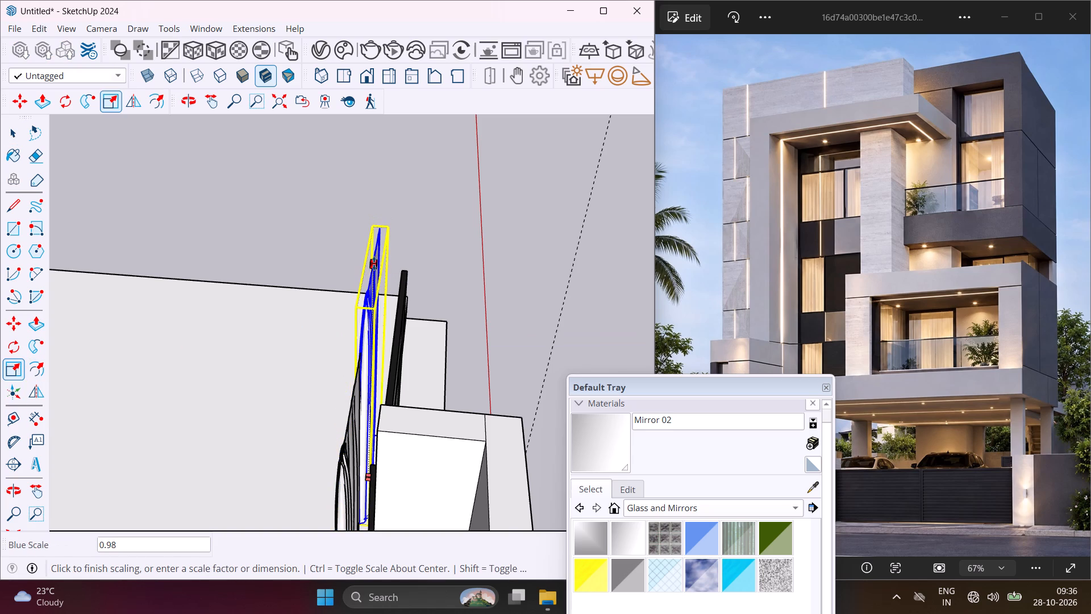
type("8'")
key("Return")
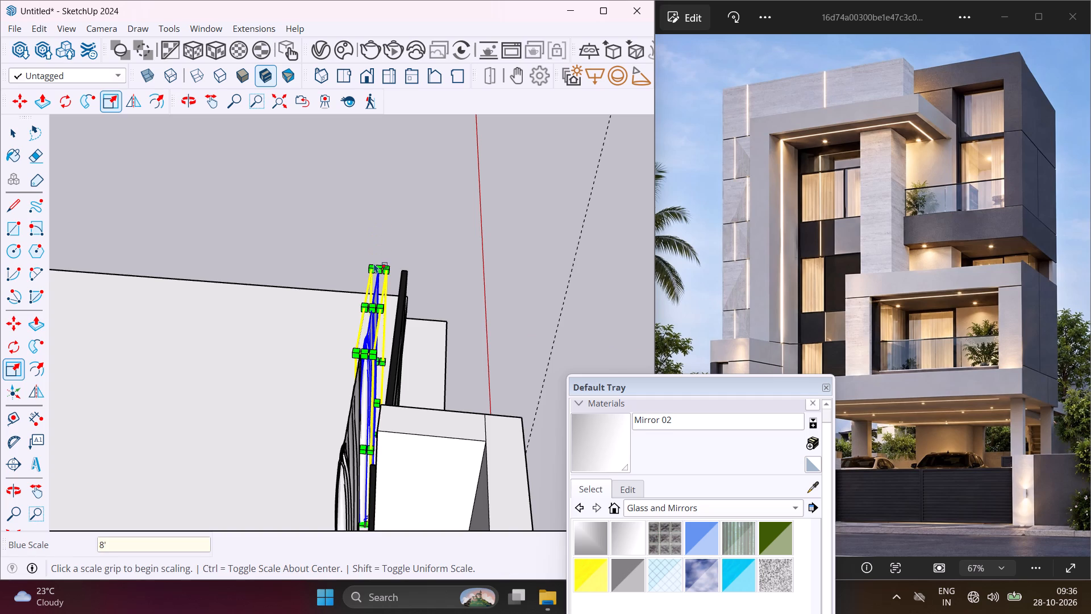
key("Escape")
key("space")
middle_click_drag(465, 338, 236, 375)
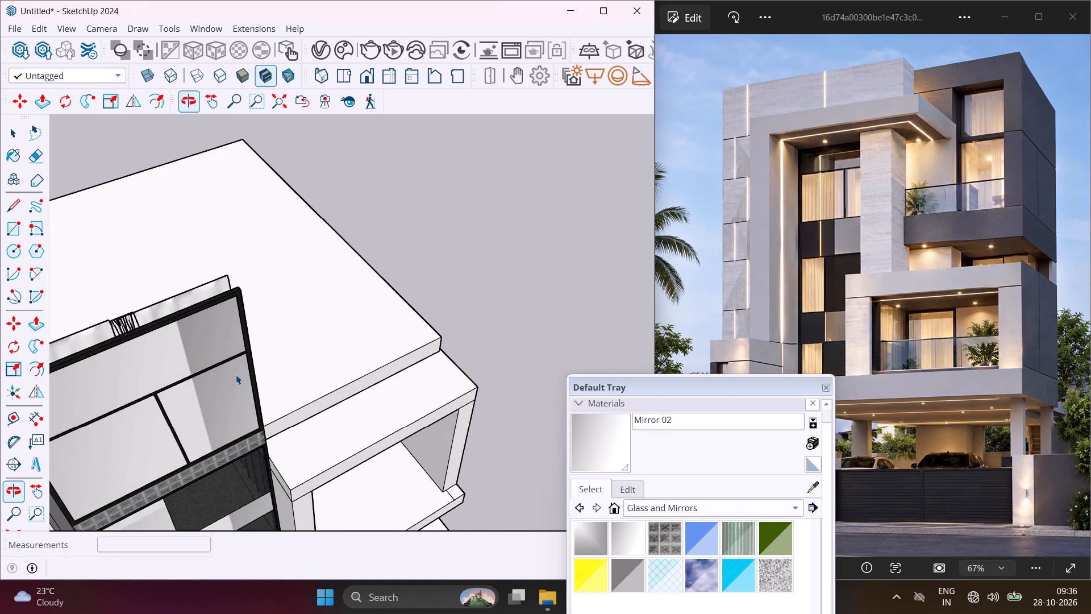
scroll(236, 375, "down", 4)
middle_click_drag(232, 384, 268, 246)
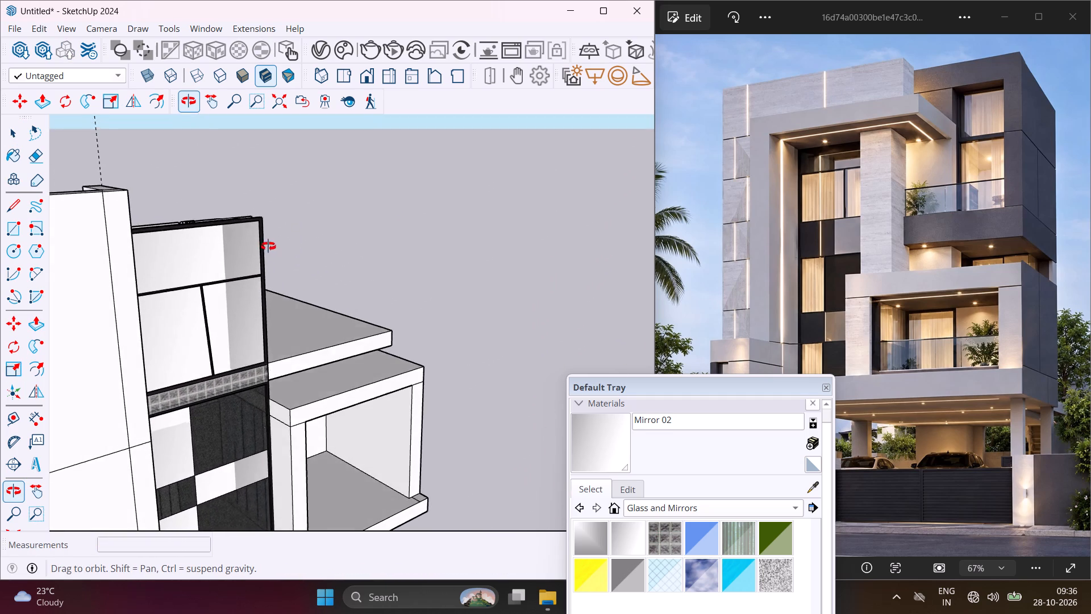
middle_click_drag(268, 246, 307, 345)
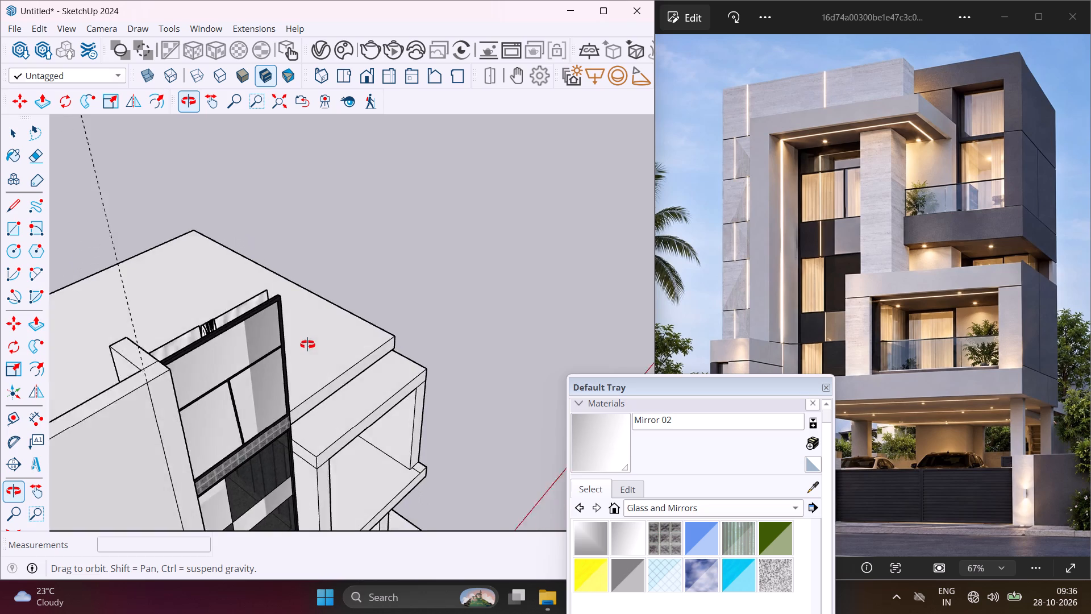
Scale the curtain nearest the tall wall along the blue axis to a height of 6'.
middle_click_drag(307, 345, 485, 387)
scroll(373, 474, "up", 2)
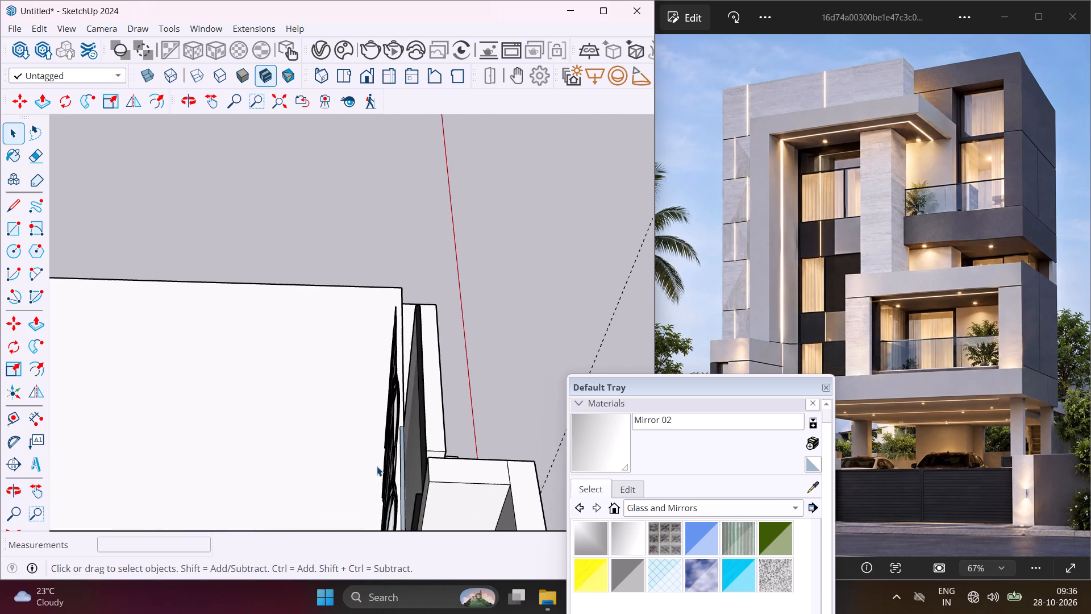
middle_click_drag(382, 463, 486, 444)
left_click(534, 398)
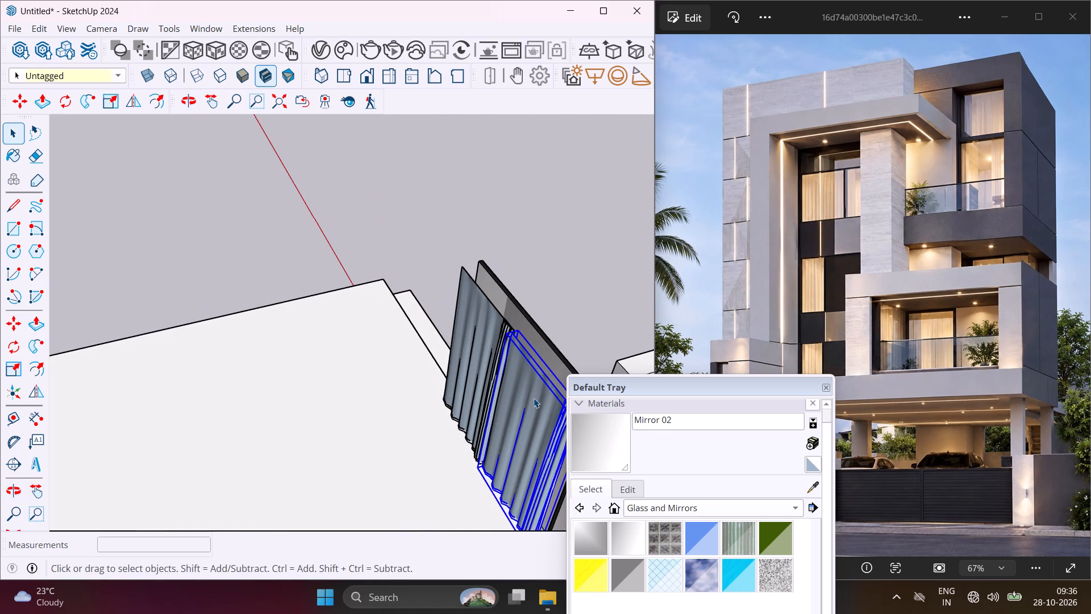
left_click(11, 379)
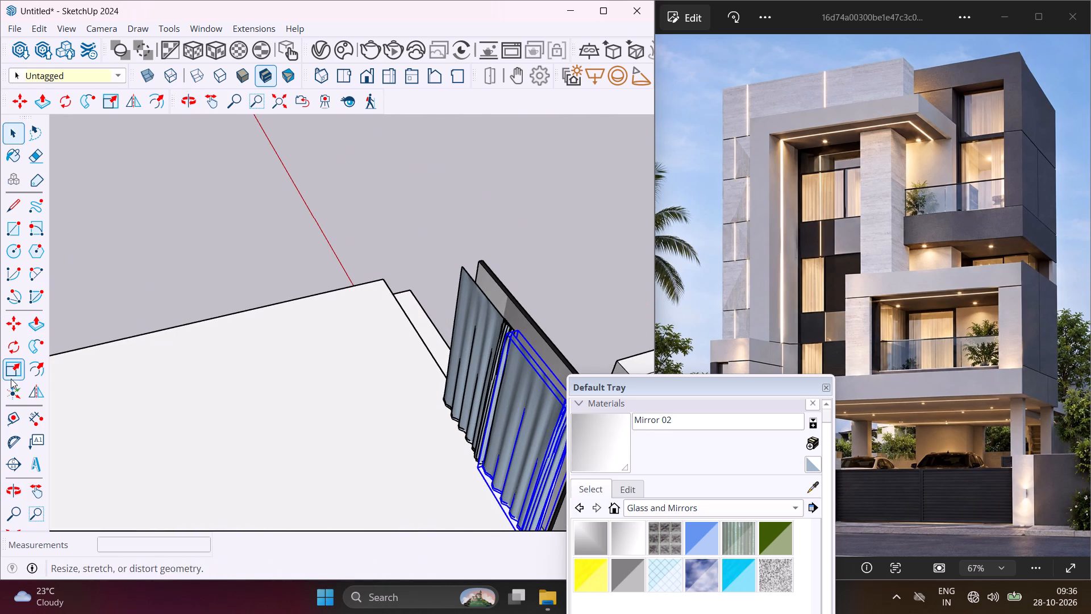
left_click(550, 374)
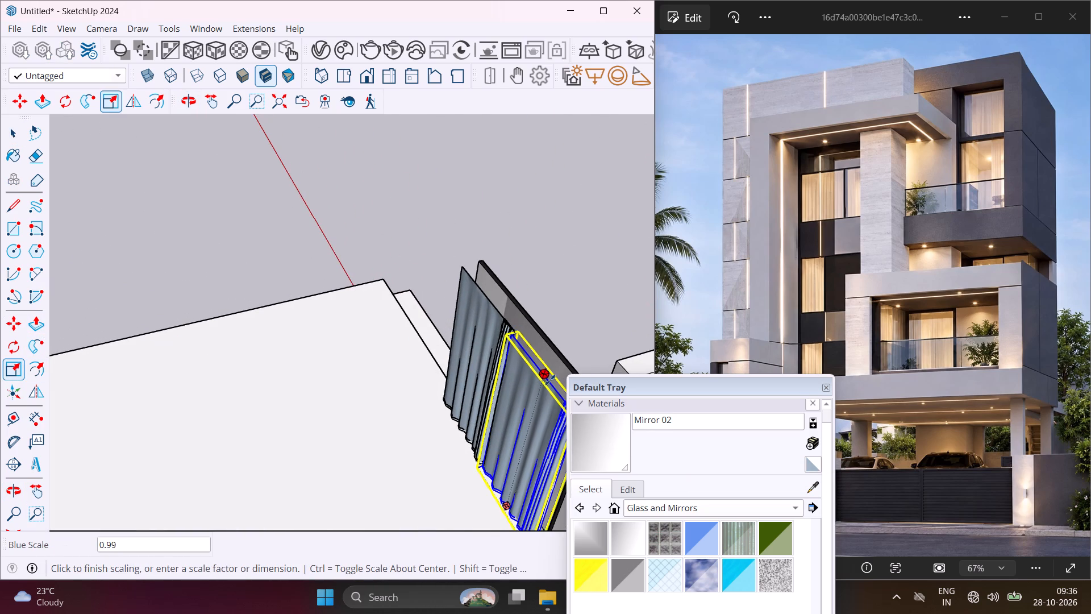
type("6'")
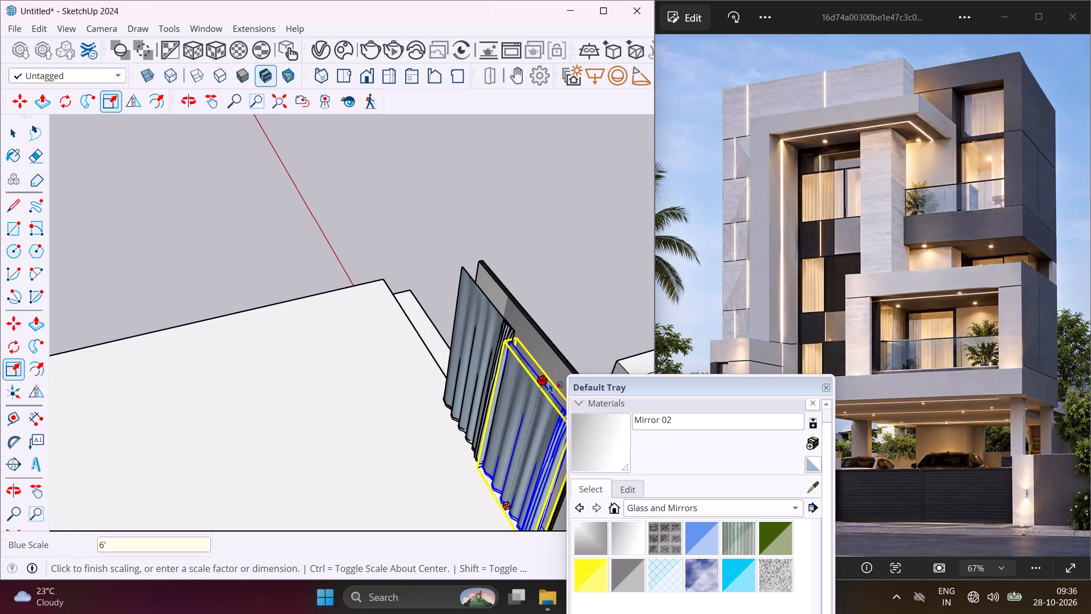
key("Return")
key("Escape")
key("space")
Scale the other curtain, at the window panel's open end, along the blue axis to a height of 6'.
left_click(502, 344)
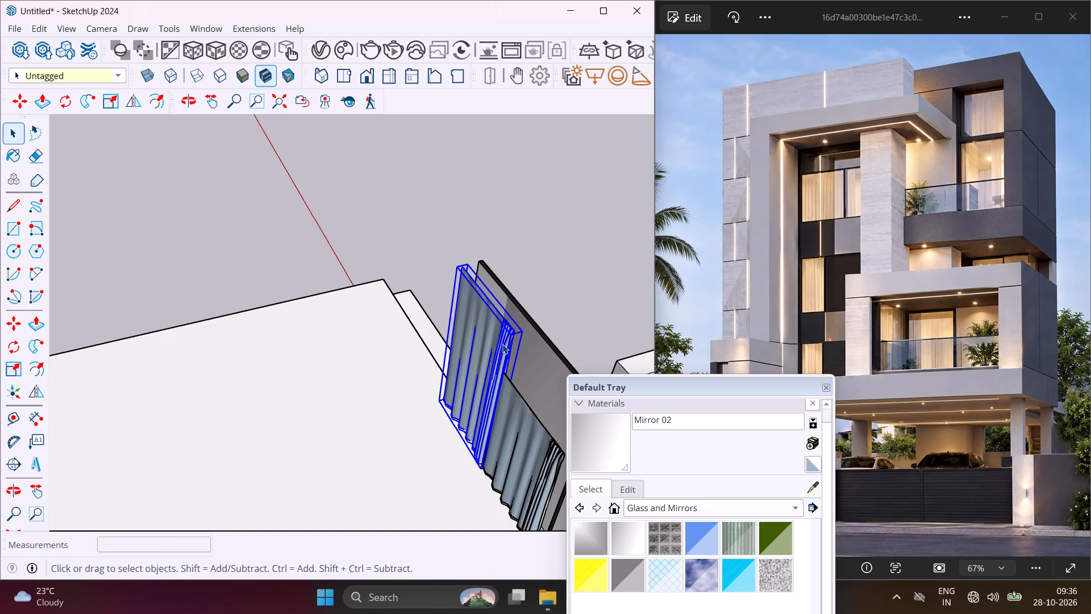
left_click(23, 371)
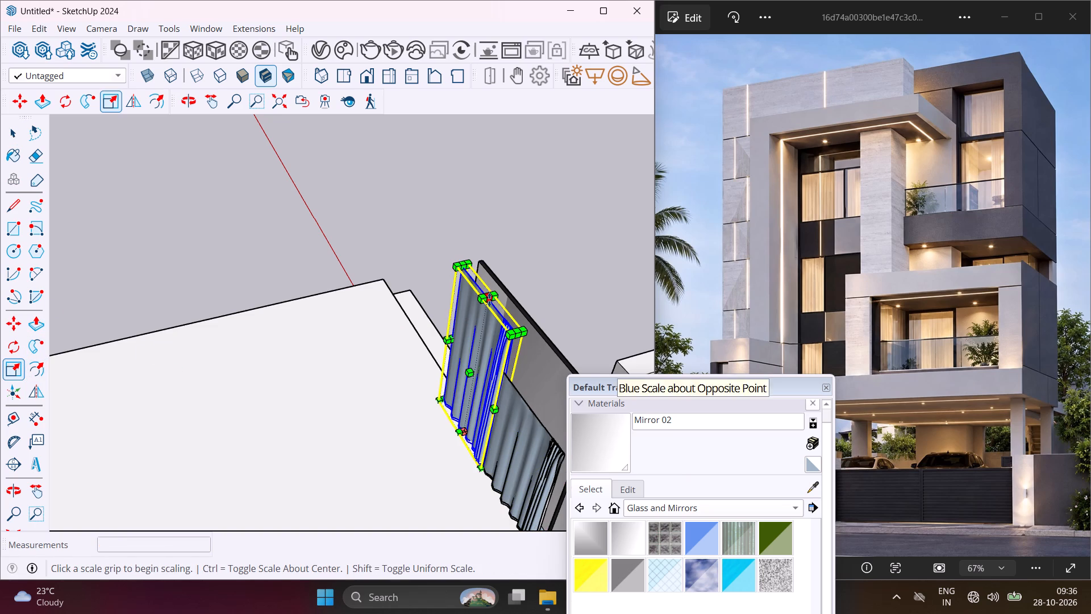
left_click(489, 300)
type("6'")
key("Return")
key("Escape")
key("space")
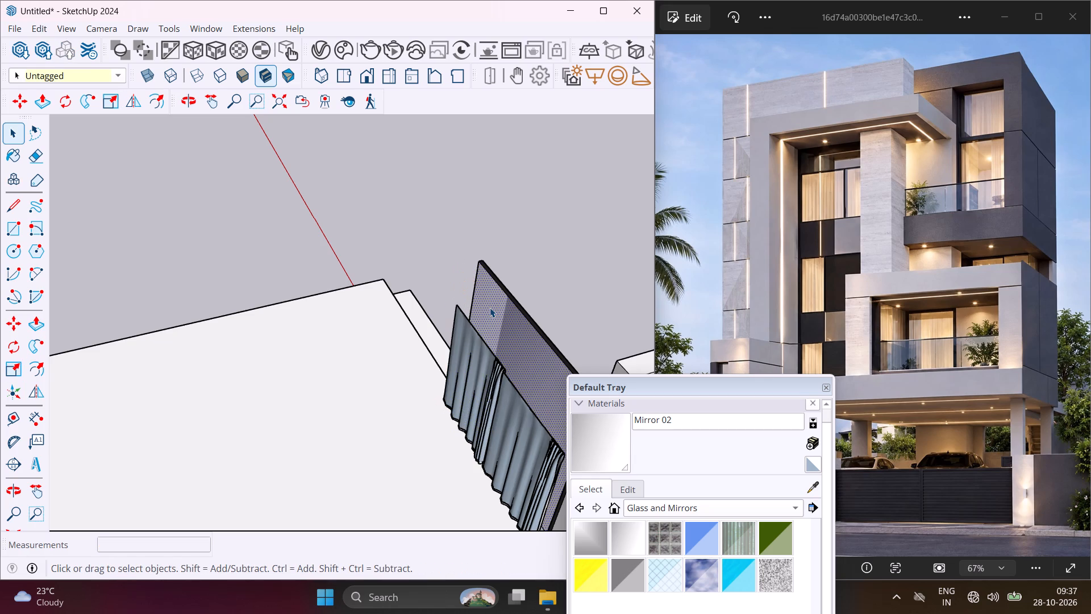
Examine the junction of the checkered facade, the overhanging roof slab and the roof of the projecting balcony box below it.
scroll(433, 396, "down", 3)
middle_click_drag(410, 470, 120, 493)
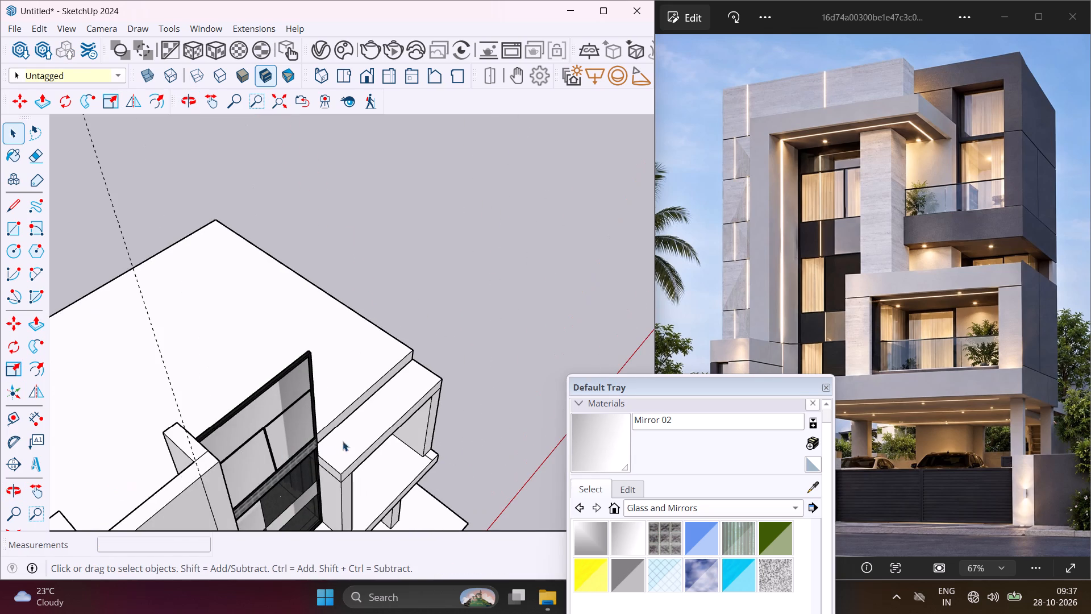
scroll(384, 429, "up", 3)
middle_click_drag(357, 417, 190, 239)
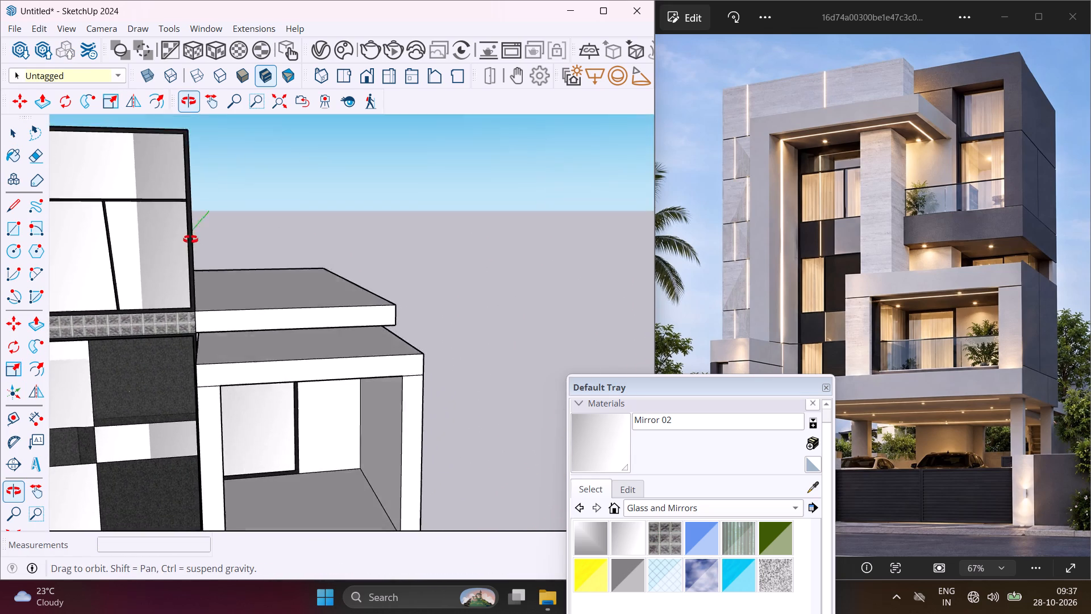
middle_click_drag(190, 239, 173, 194)
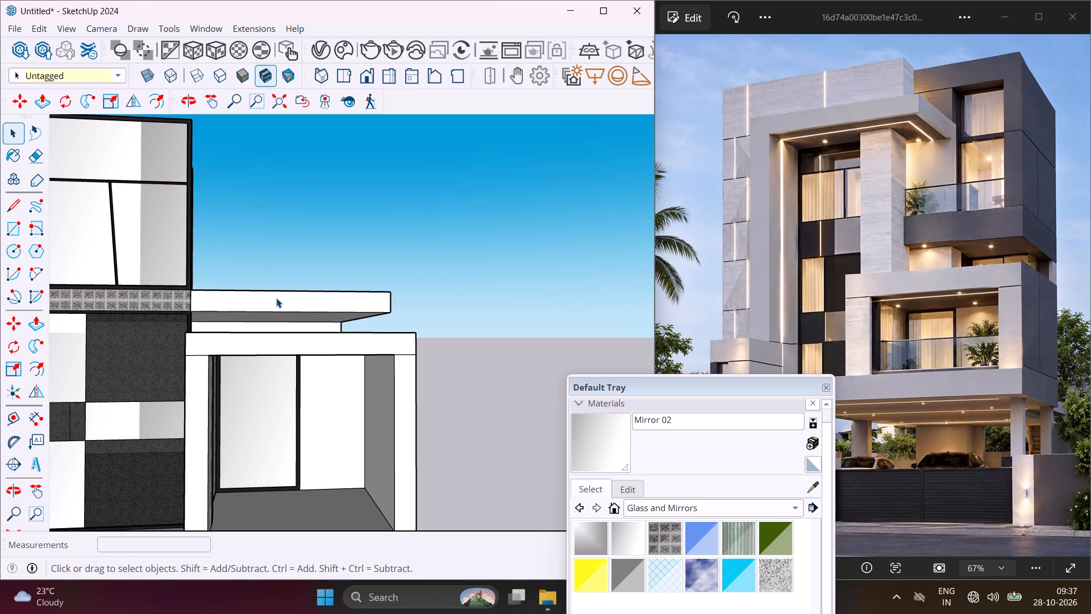
scroll(276, 298, "up", 3)
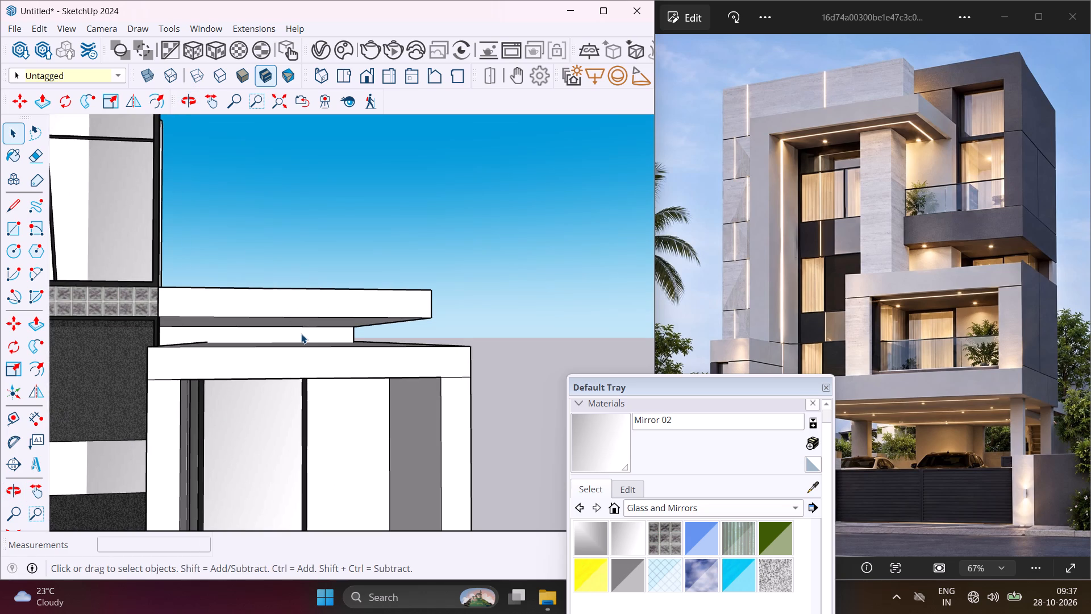
middle_click_drag(301, 334, 313, 354)
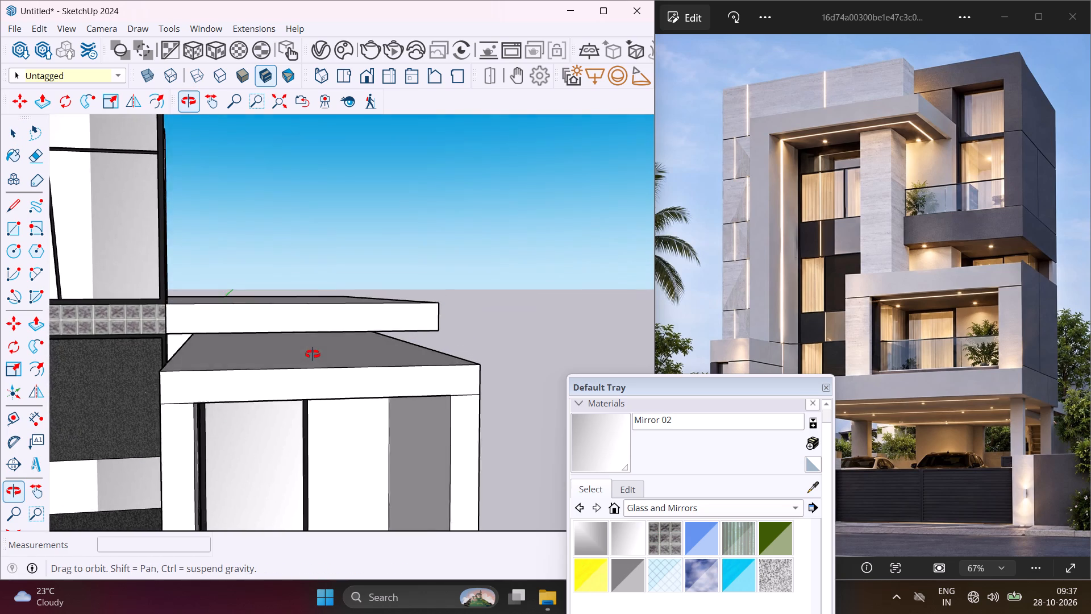
middle_click_drag(313, 354, 144, 348)
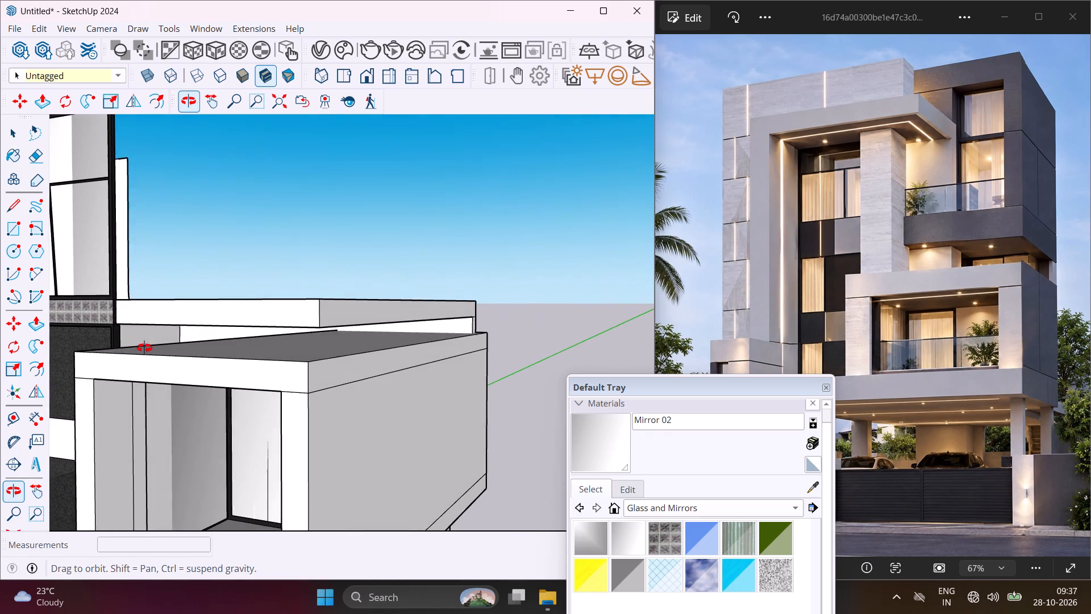
middle_click_drag(144, 348, 131, 351)
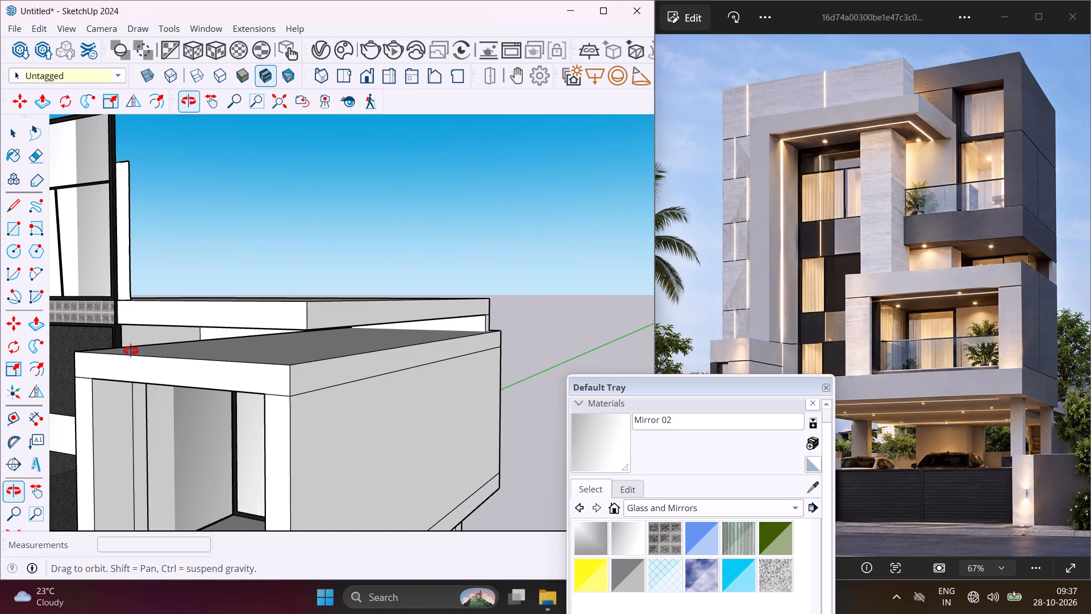
middle_click_drag(131, 351, 280, 383)
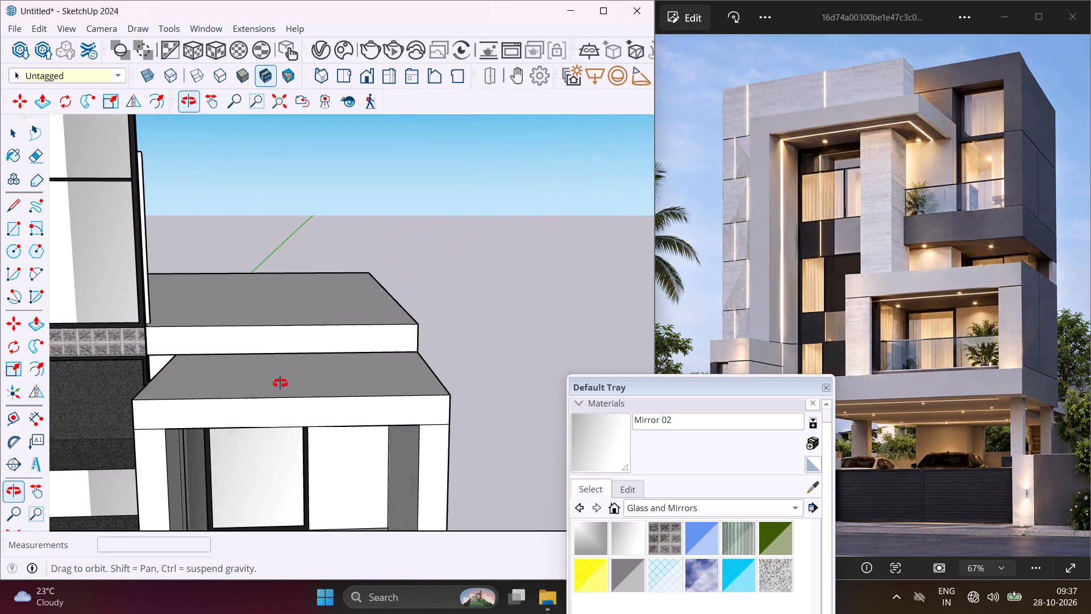
middle_click_drag(280, 383, 515, 420)
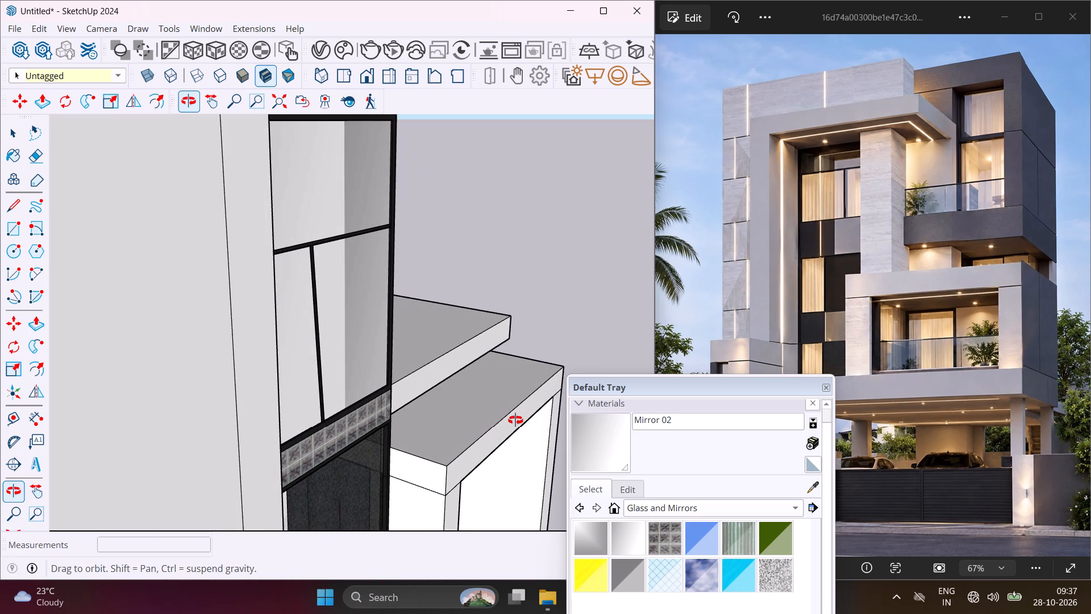
middle_click_drag(515, 420, 307, 355)
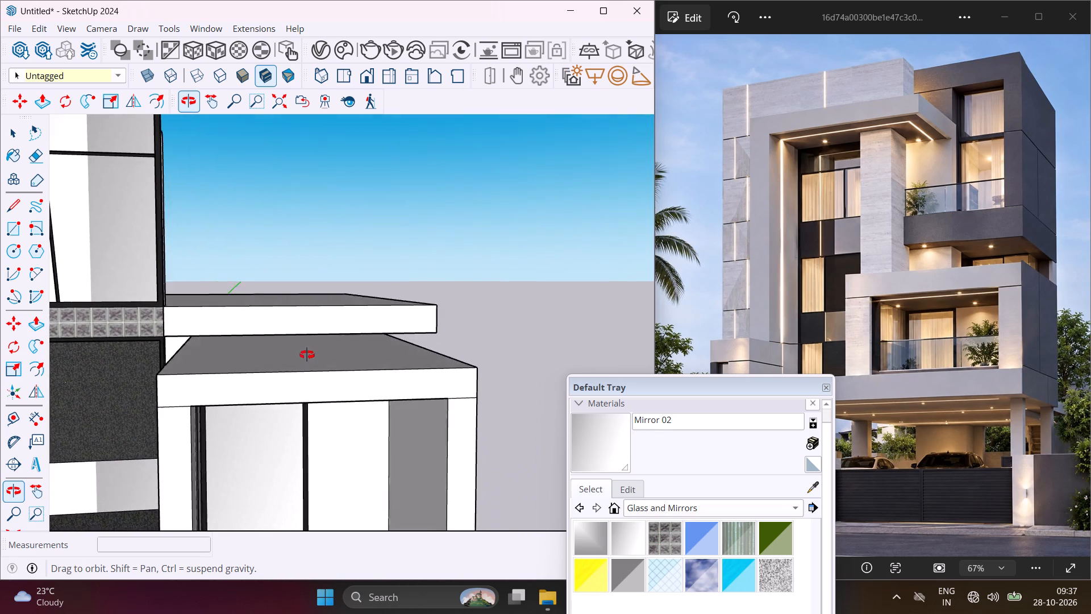
middle_click_drag(307, 355, 303, 342)
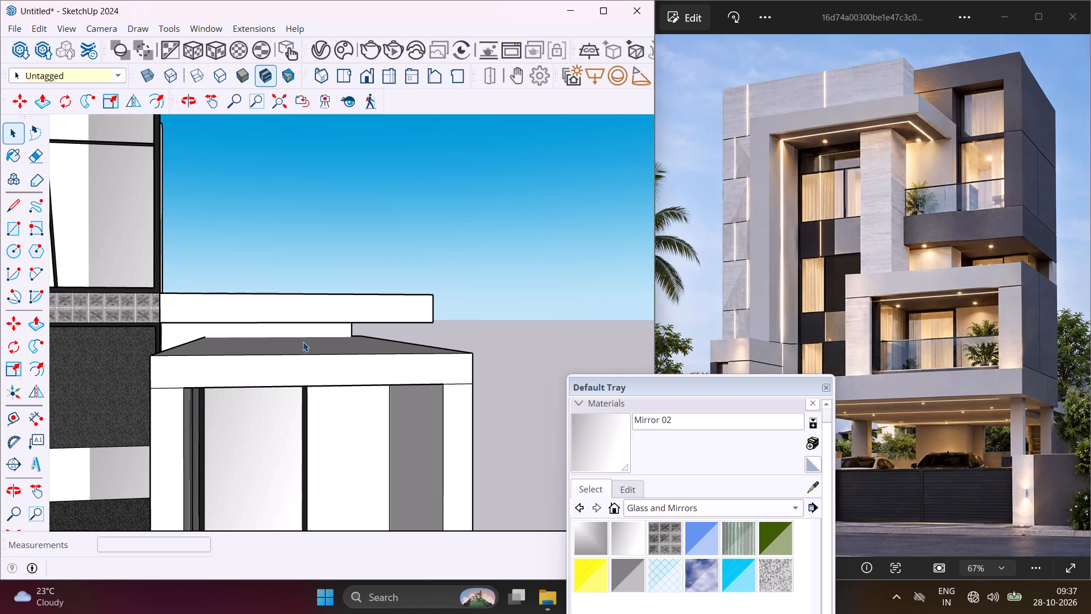
scroll(399, 333, "up", 1)
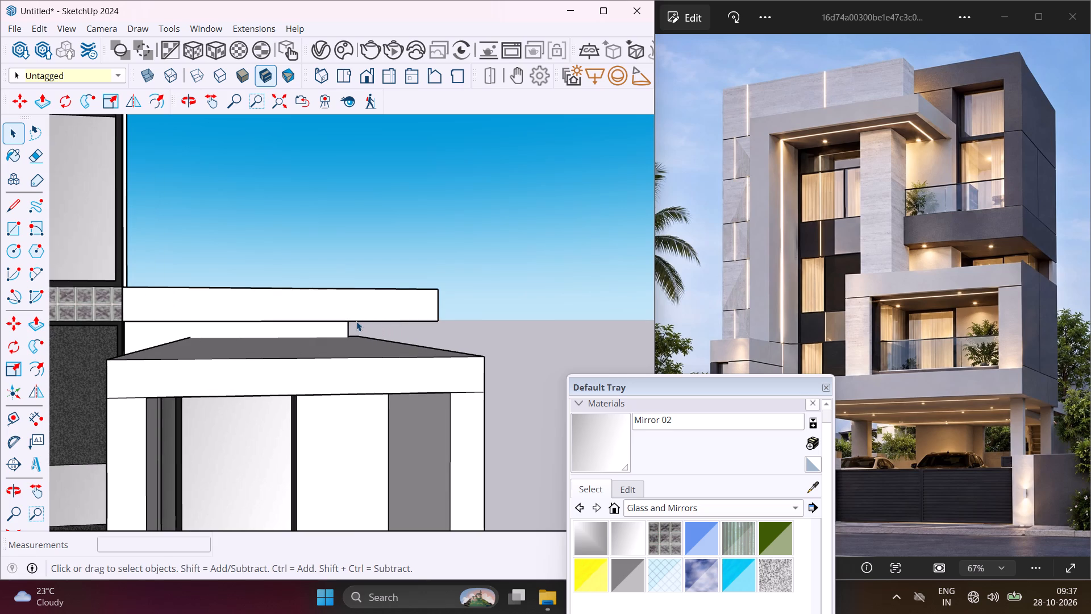
scroll(356, 321, "up", 3)
scroll(354, 321, "down", 2)
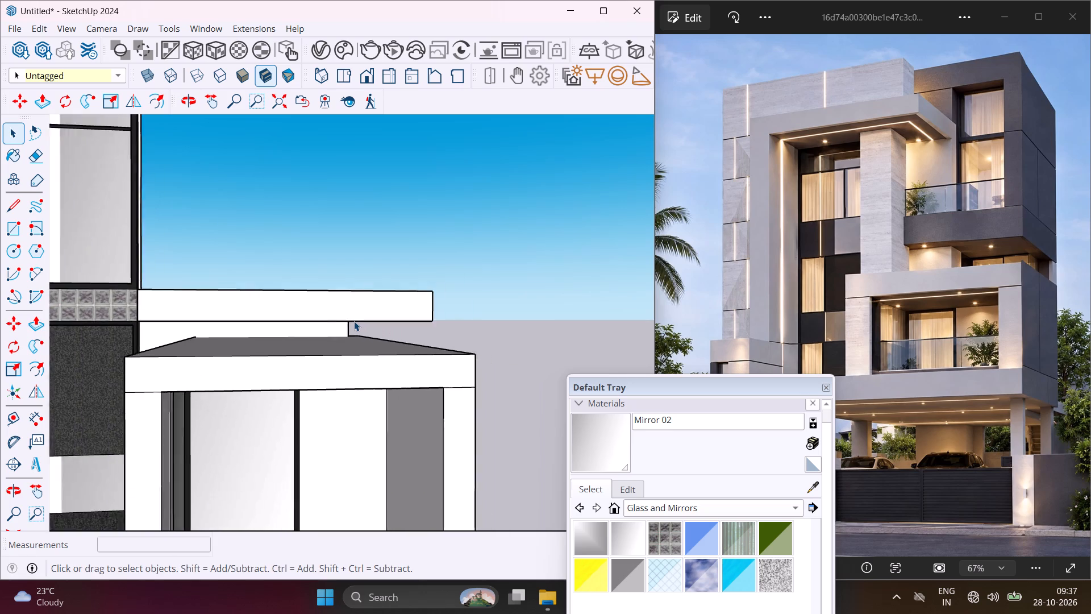
scroll(354, 321, "down", 4)
scroll(206, 334, "up", 2)
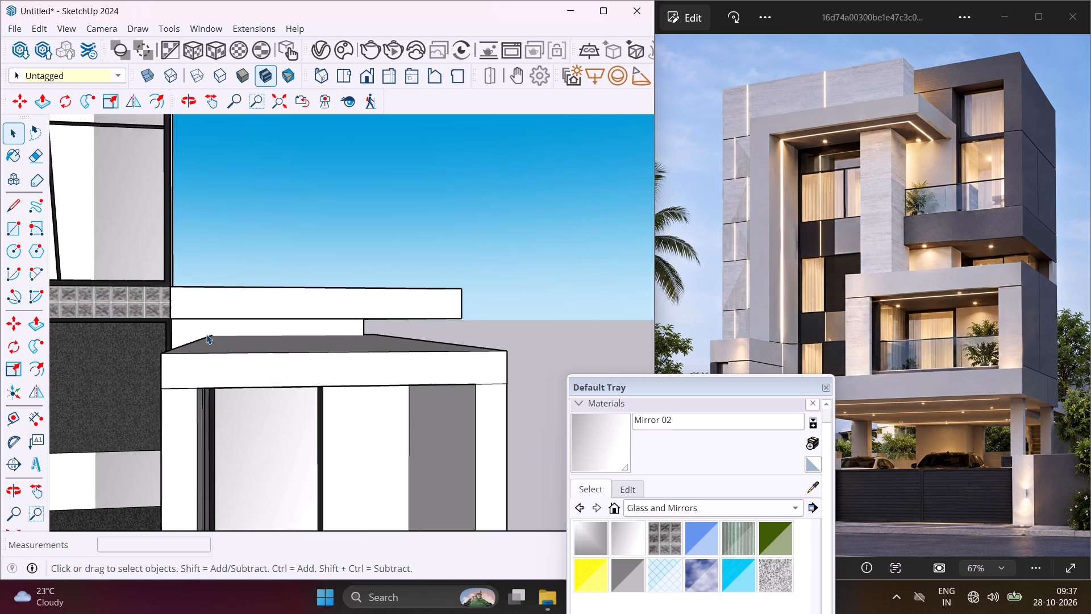
scroll(206, 334, "up", 1)
middle_click_drag(206, 334, 239, 358)
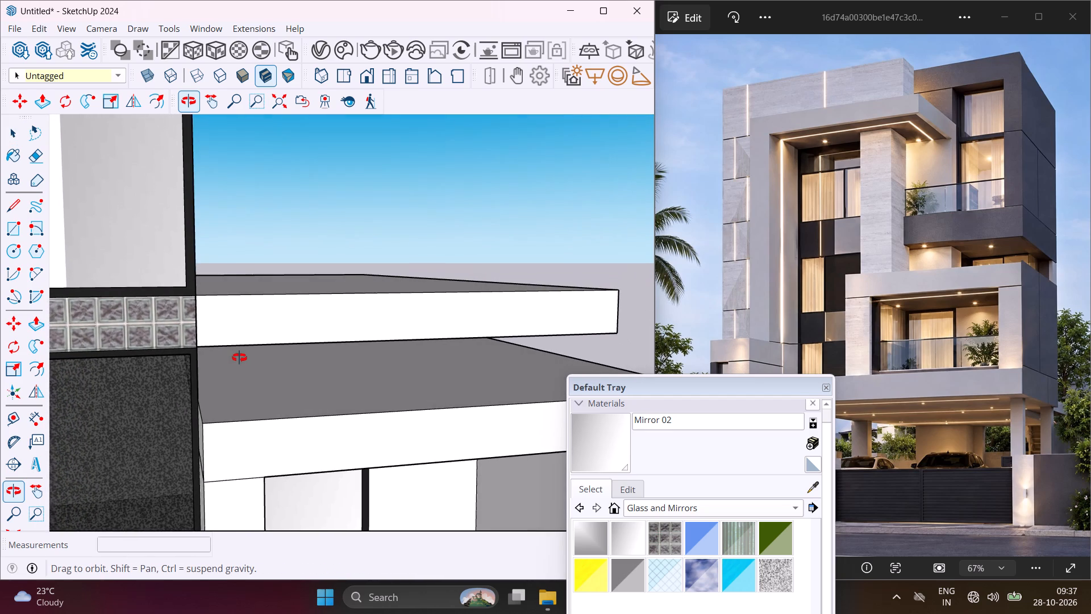
middle_click_drag(239, 358, 240, 359)
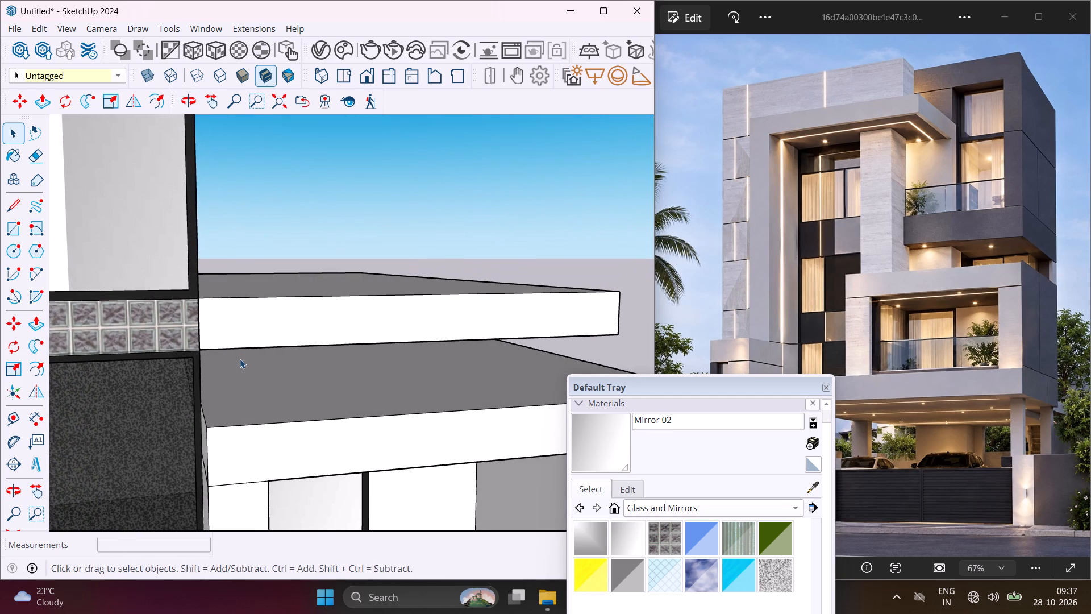
middle_click_drag(240, 359, 189, 307)
scroll(181, 343, "up", 1)
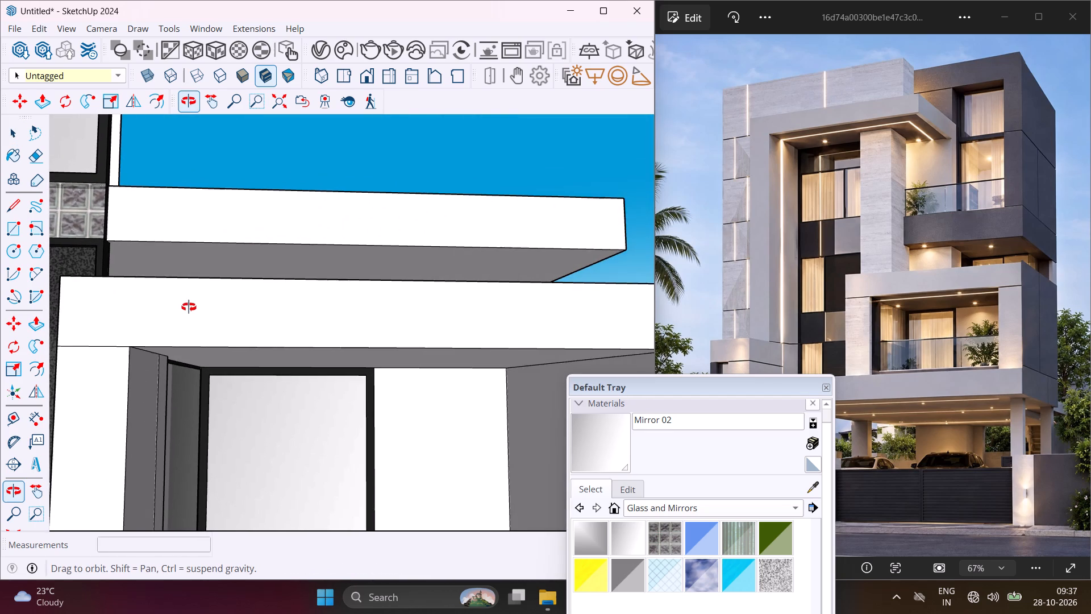
middle_click_drag(189, 307, 197, 337)
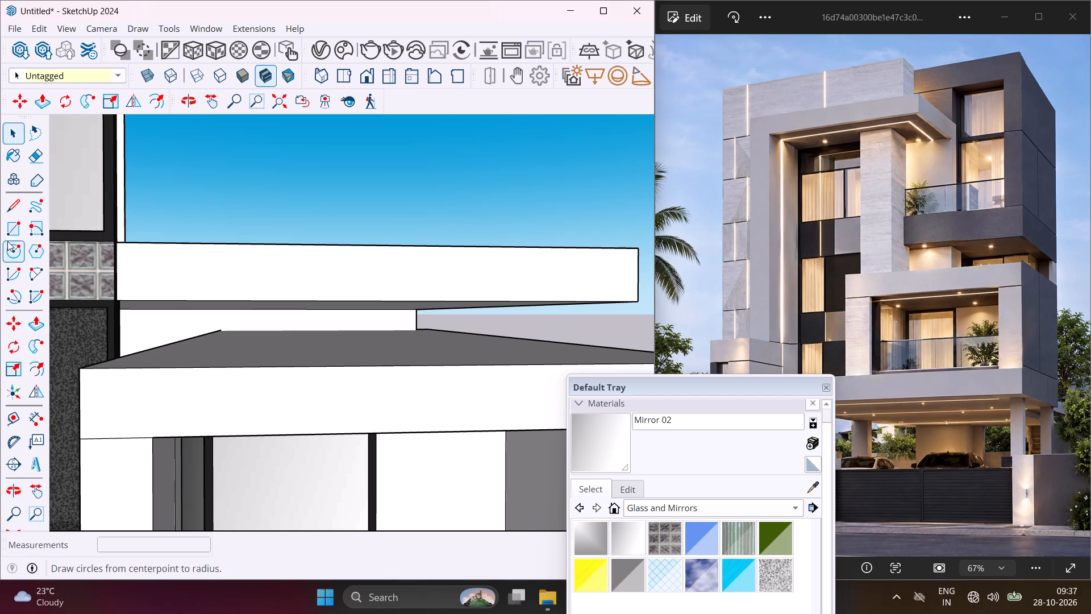
Draw a line about 2' 9" long across the balcony box roof along the red axis, starting at the checkered facade's frame corner.
left_click(13, 213)
scroll(133, 360, "up", 2)
middle_click_drag(144, 413, 150, 439)
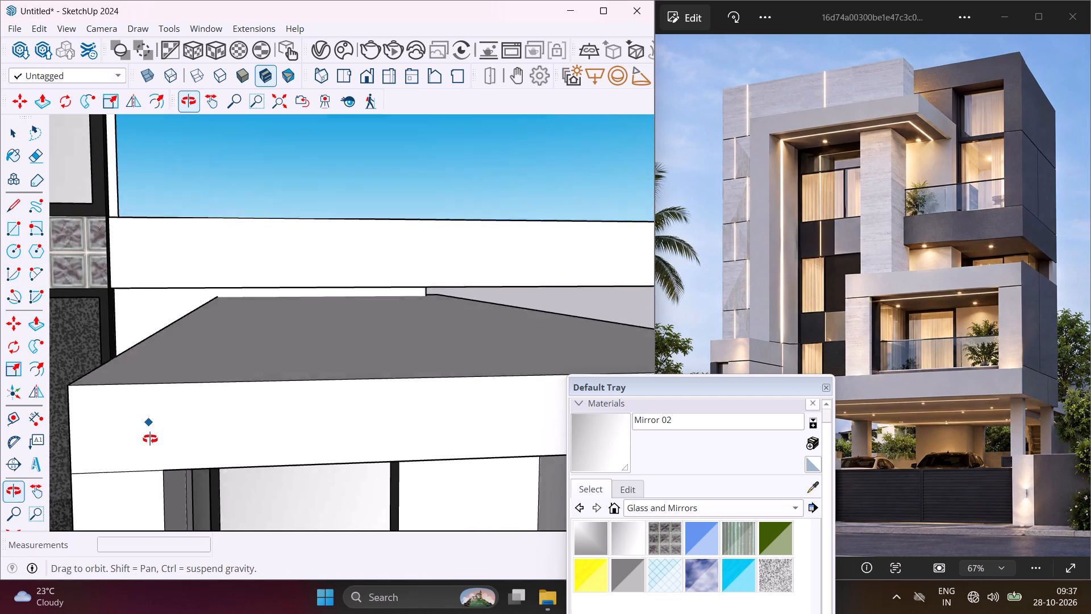
middle_click_drag(150, 439, 151, 462)
scroll(100, 339, "up", 3)
left_click(114, 370)
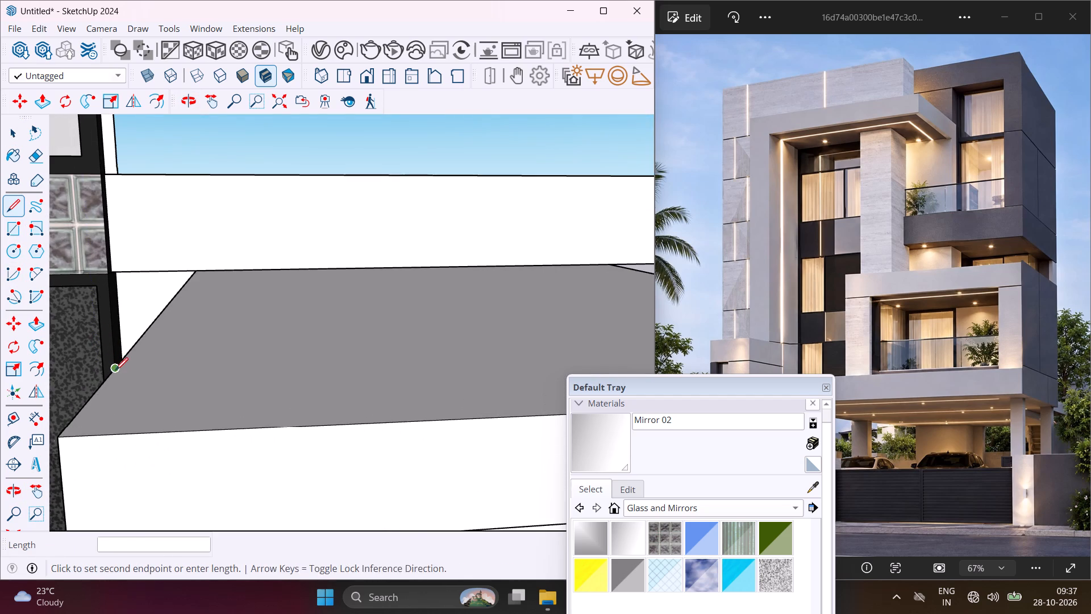
scroll(213, 344, "down", 3)
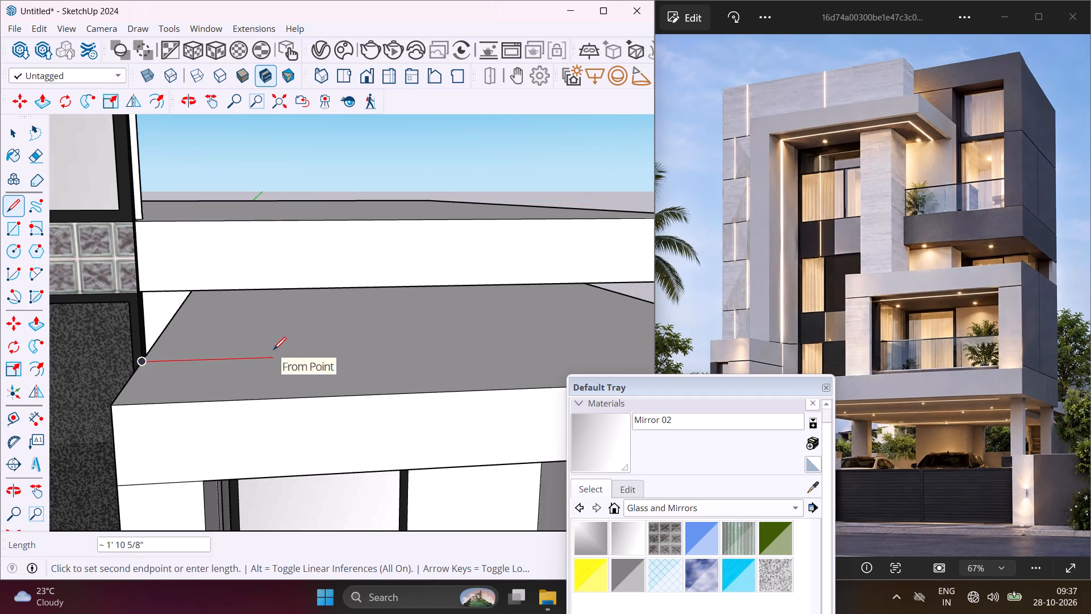
middle_click_drag(273, 350, 238, 316)
middle_click_drag(253, 324, 268, 340)
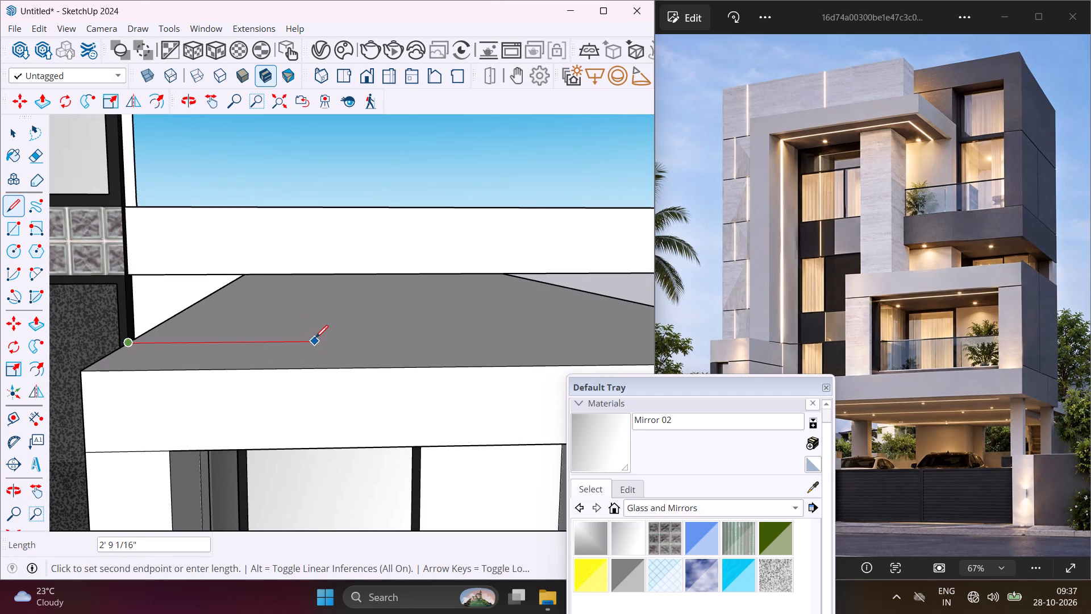
left_click(315, 338)
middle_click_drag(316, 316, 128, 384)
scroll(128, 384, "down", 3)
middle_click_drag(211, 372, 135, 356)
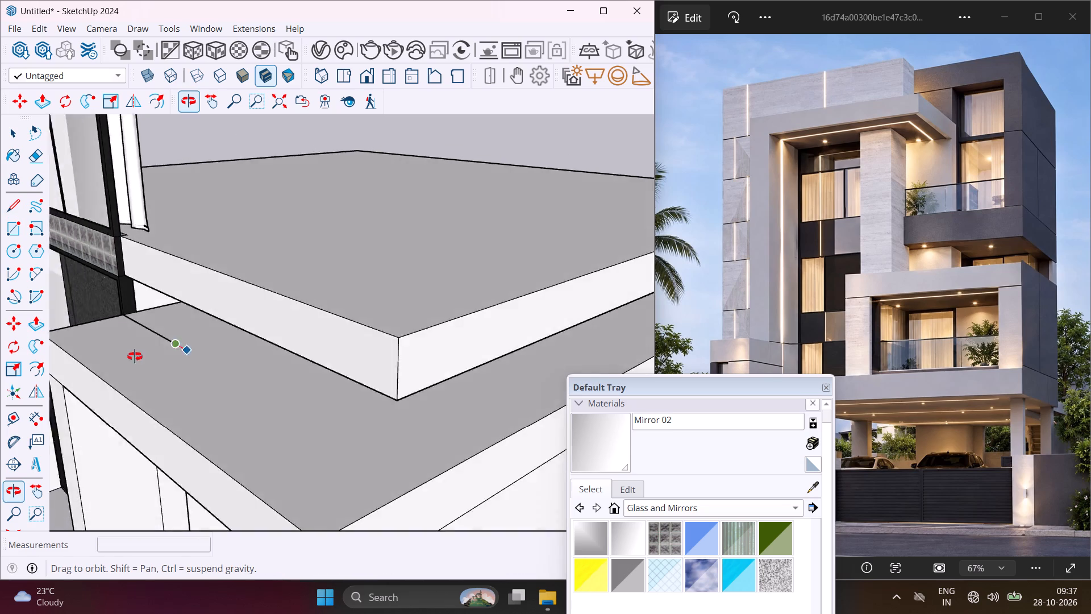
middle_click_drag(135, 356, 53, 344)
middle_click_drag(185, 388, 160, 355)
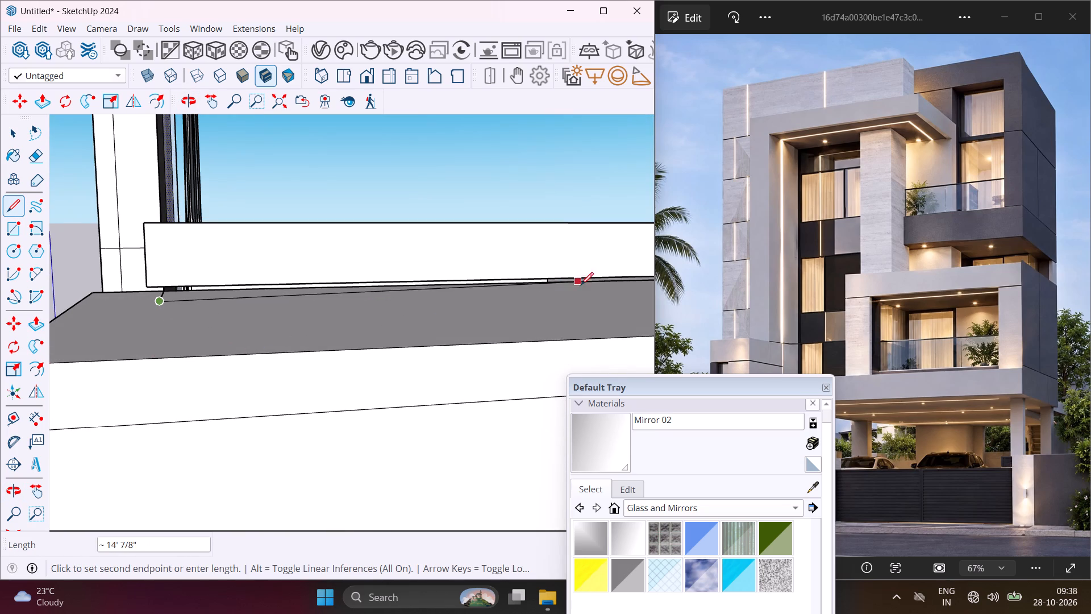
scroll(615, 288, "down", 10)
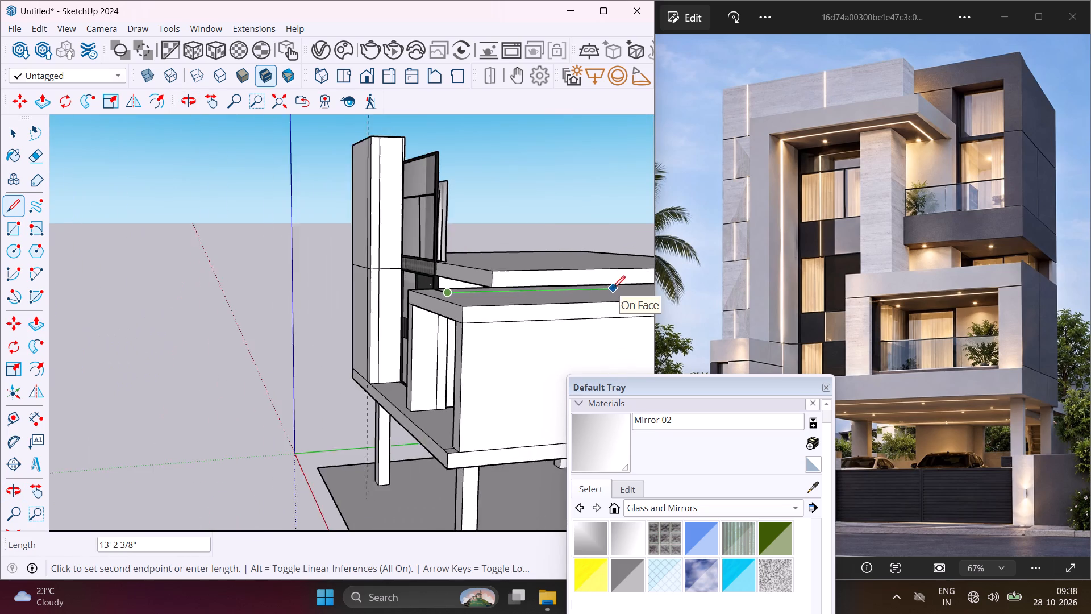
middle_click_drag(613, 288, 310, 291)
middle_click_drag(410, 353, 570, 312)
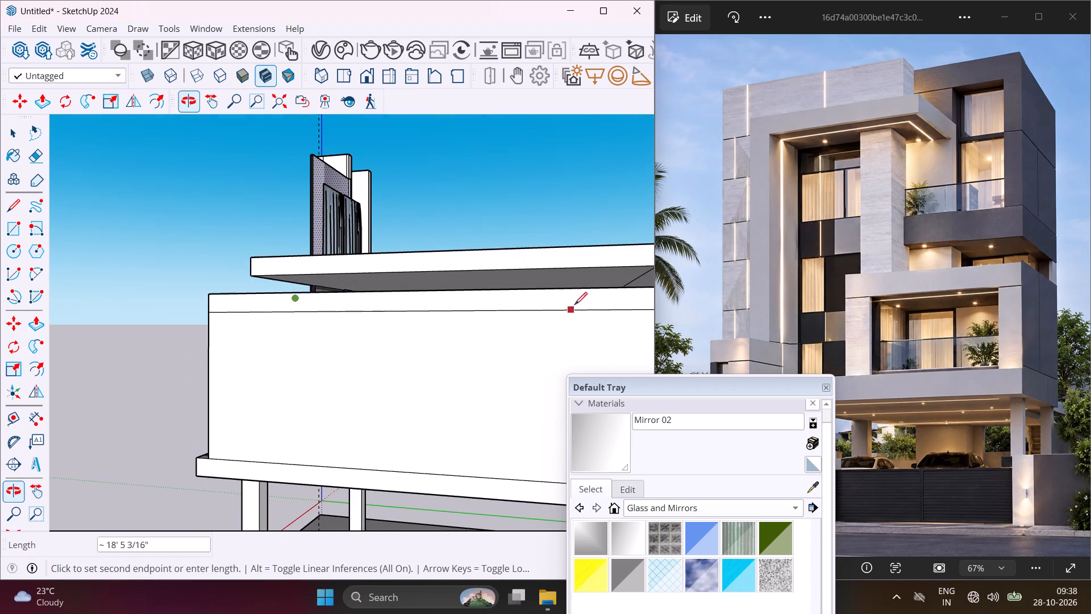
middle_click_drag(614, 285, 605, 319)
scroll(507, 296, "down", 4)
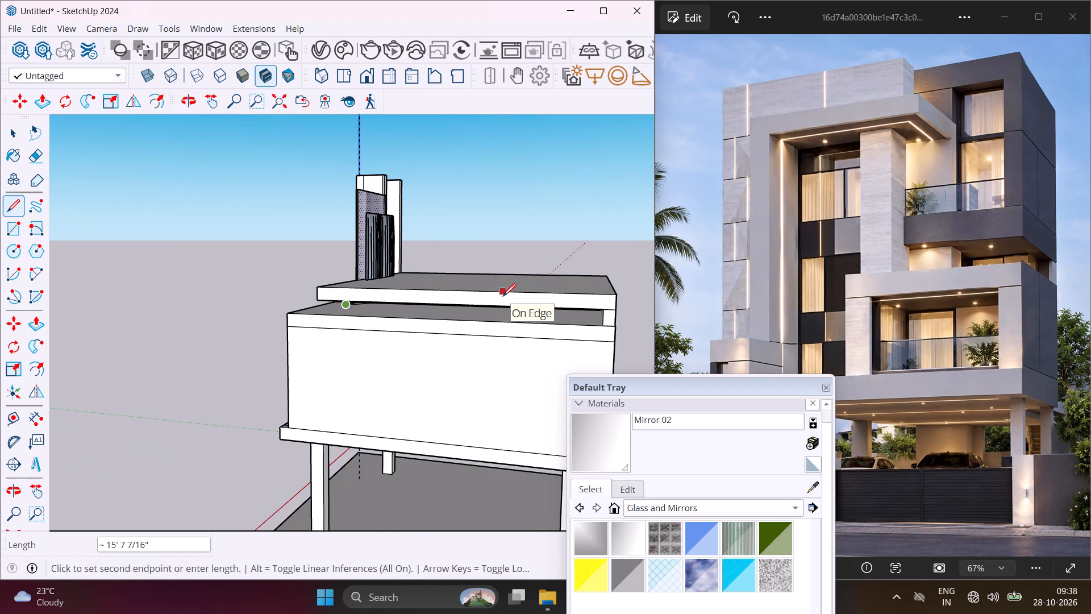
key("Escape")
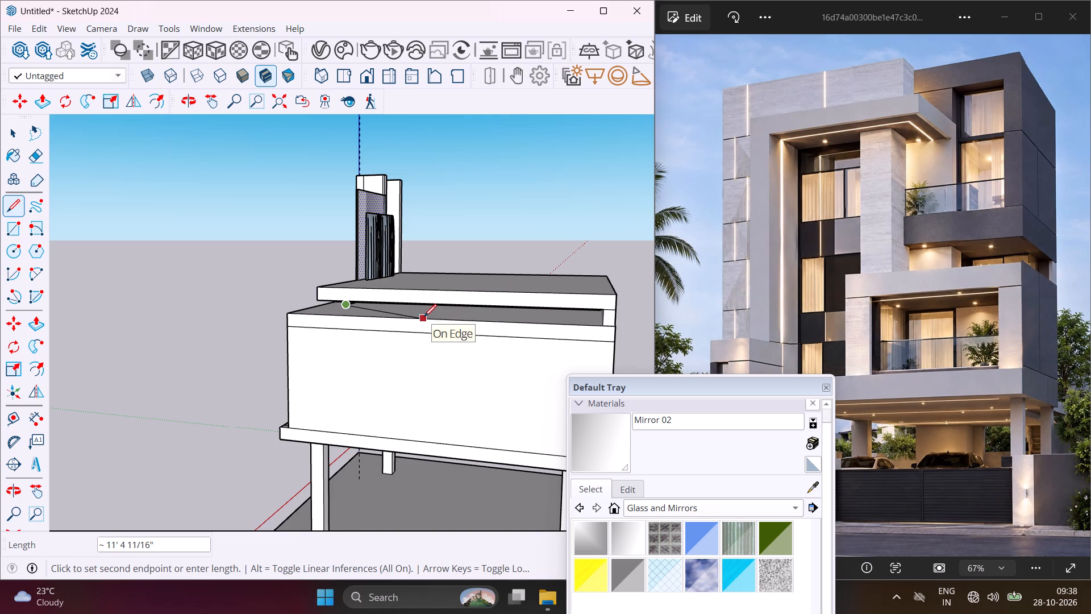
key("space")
Measure the balcony floor's depth from its front edge to the bottom frame of the window panel.
middle_click_drag(253, 355, 693, 294)
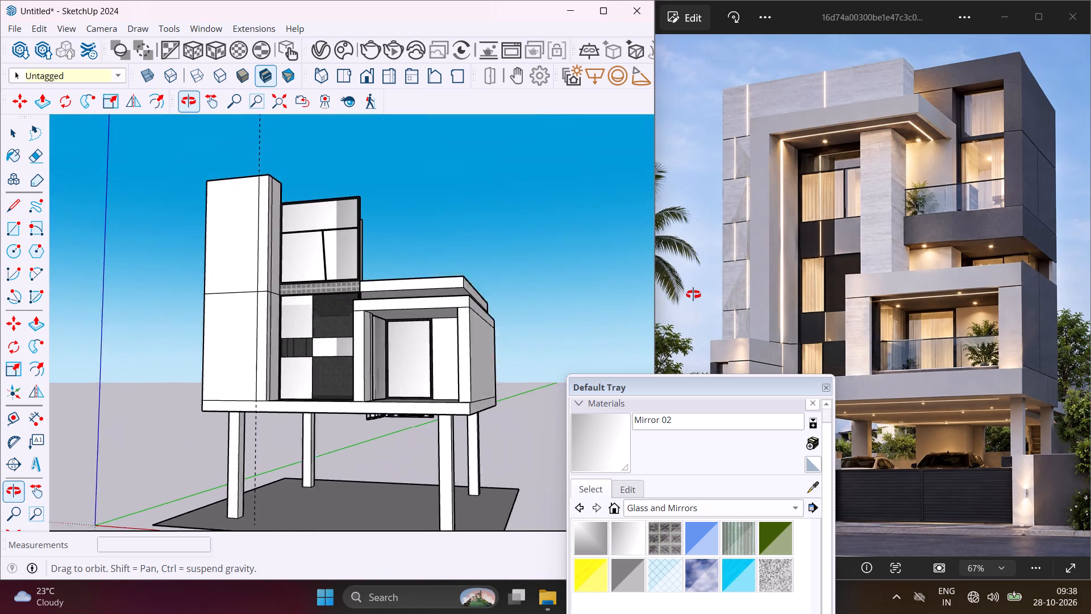
middle_click_drag(693, 294, 619, 362)
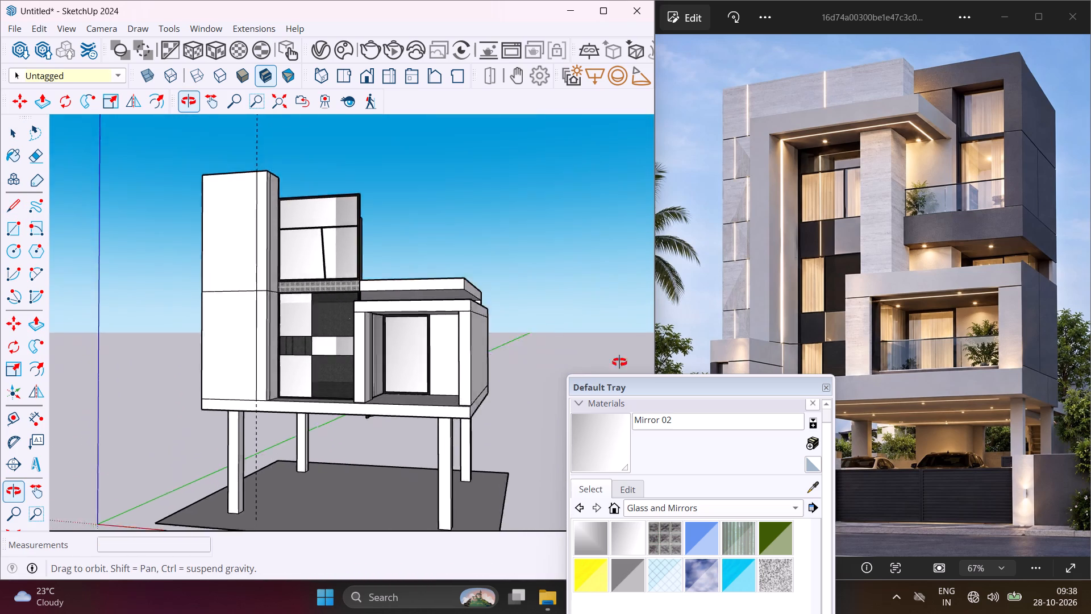
middle_click_drag(619, 362, 364, 426)
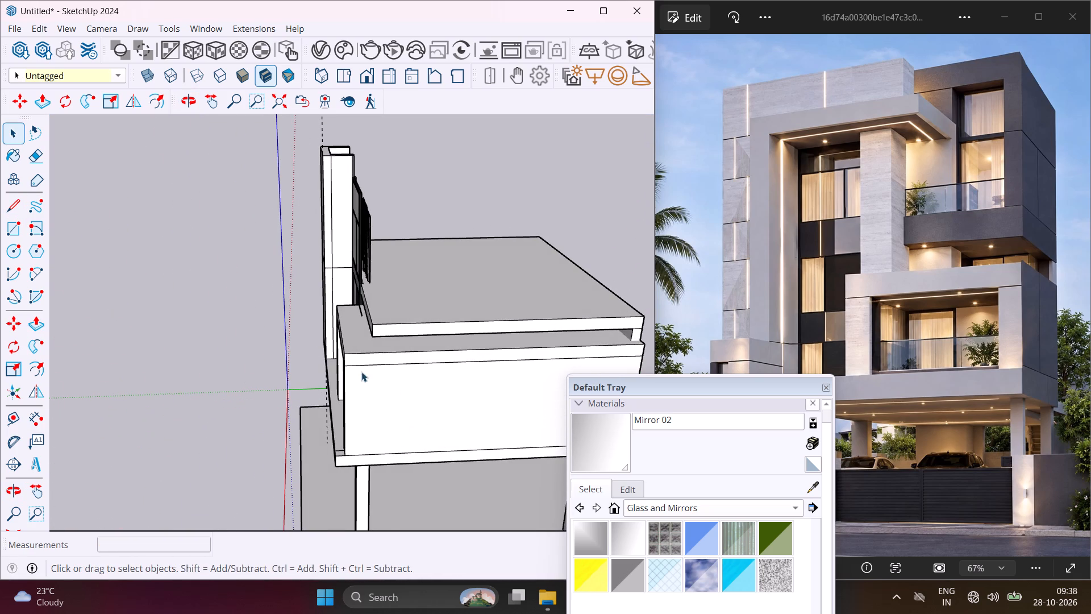
scroll(330, 389, "up", 4)
middle_click_drag(329, 391, 526, 379)
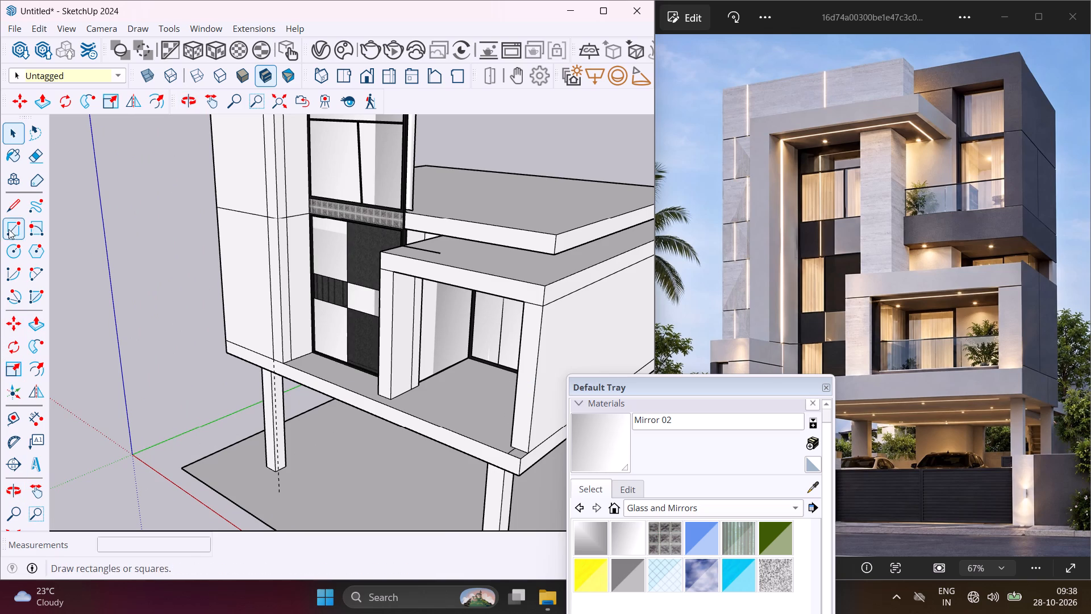
left_click(16, 416)
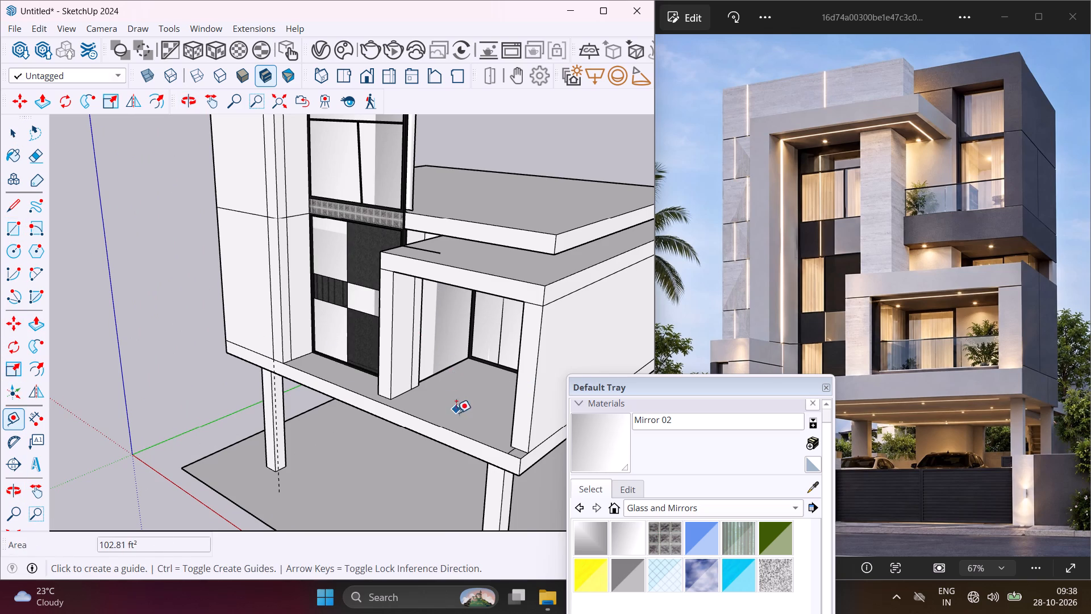
scroll(451, 428, "up", 4)
left_click(451, 428)
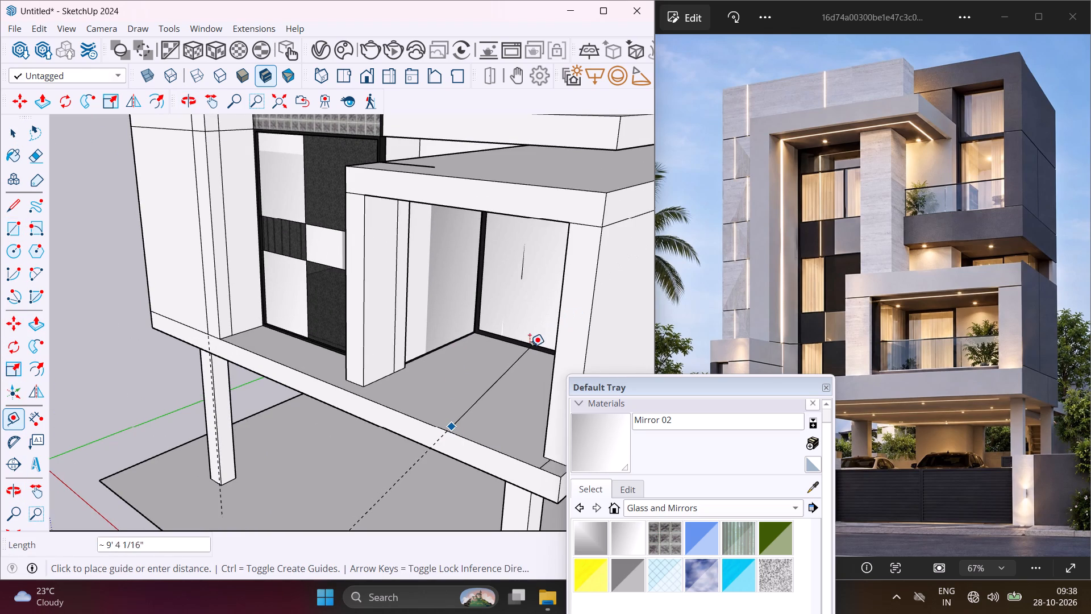
key("Escape")
middle_click_drag(492, 389, 563, 391)
scroll(481, 404, "up", 4)
left_click(468, 409)
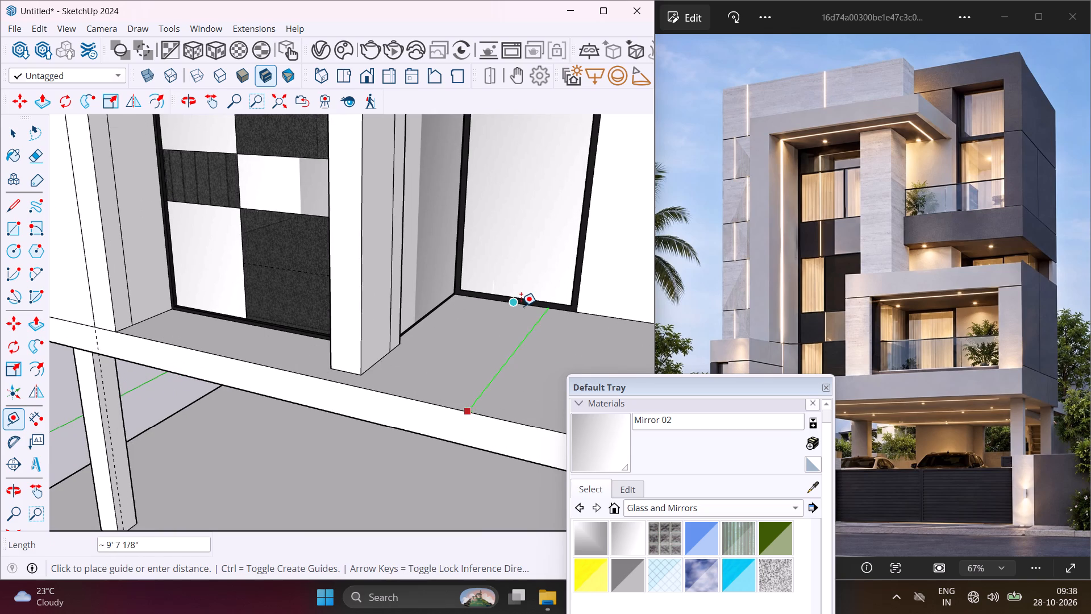
key("Escape")
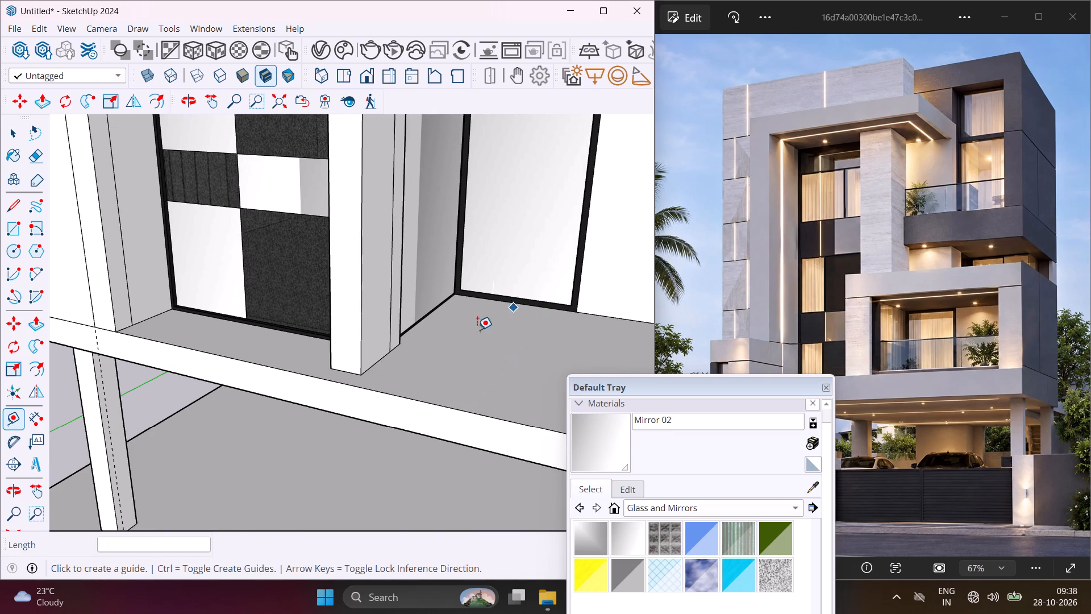
Place a guide line across the balcony box roof, parallel to its front edge at an offset of 9'6".
scroll(310, 410, "down", 9)
scroll(399, 337, "up", 7)
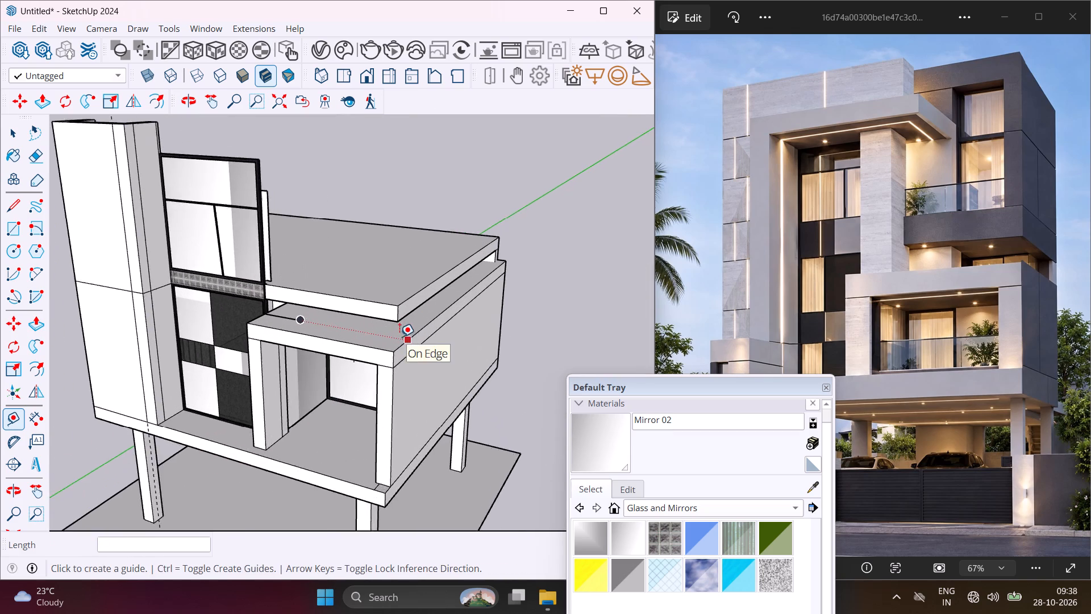
scroll(399, 337, "up", 2)
middle_click_drag(371, 362, 278, 413)
scroll(364, 367, "up", 1)
scroll(280, 410, "up", 7)
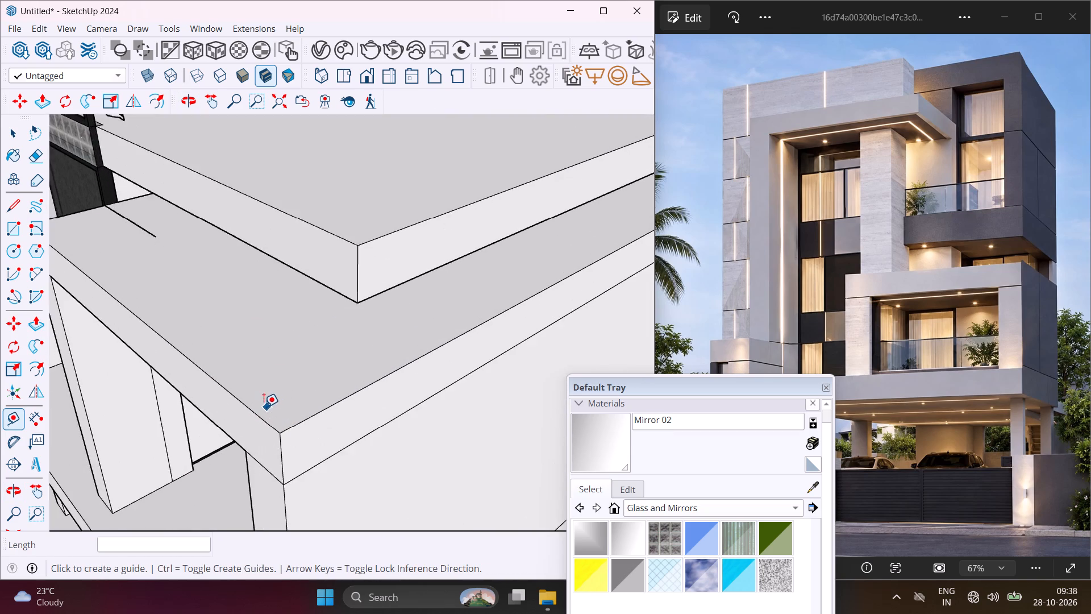
scroll(264, 406, "up", 4)
left_click(252, 415)
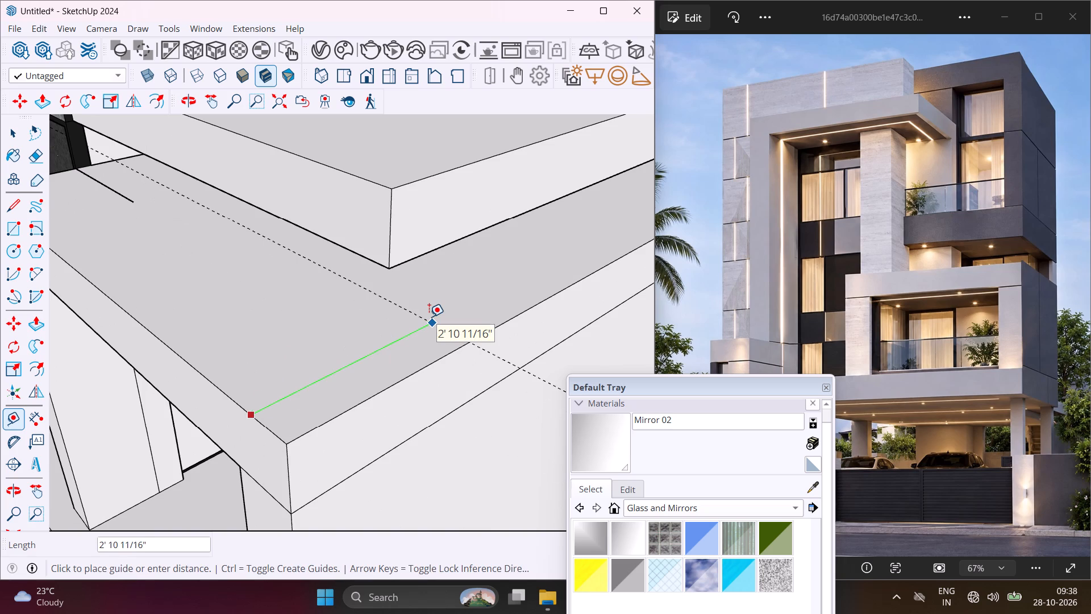
type("9'6\"")
key("Return")
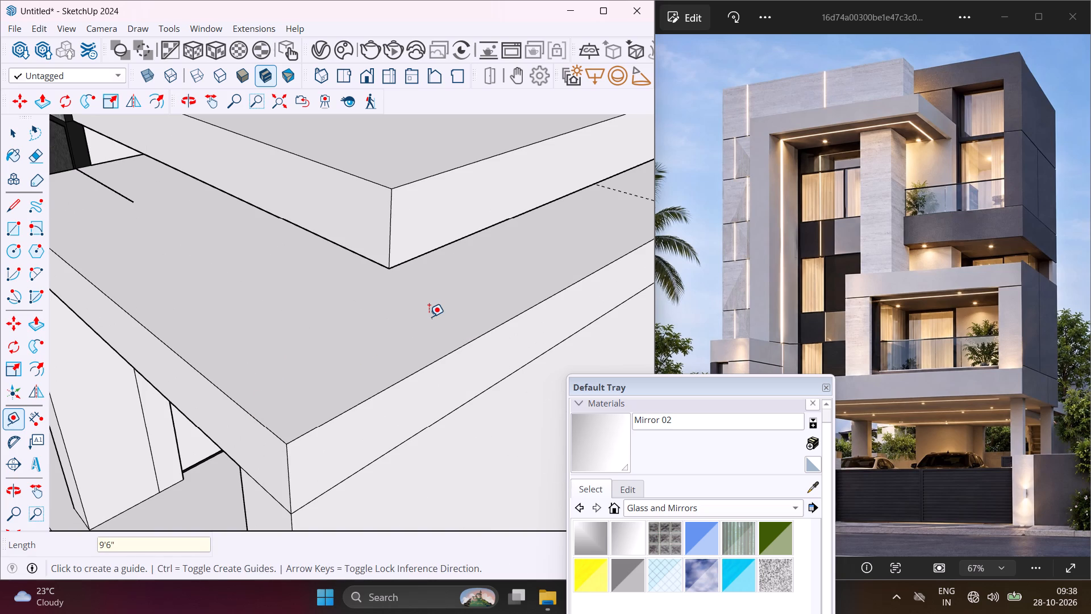
scroll(429, 317, "down", 3)
middle_click_drag(429, 317, 169, 347)
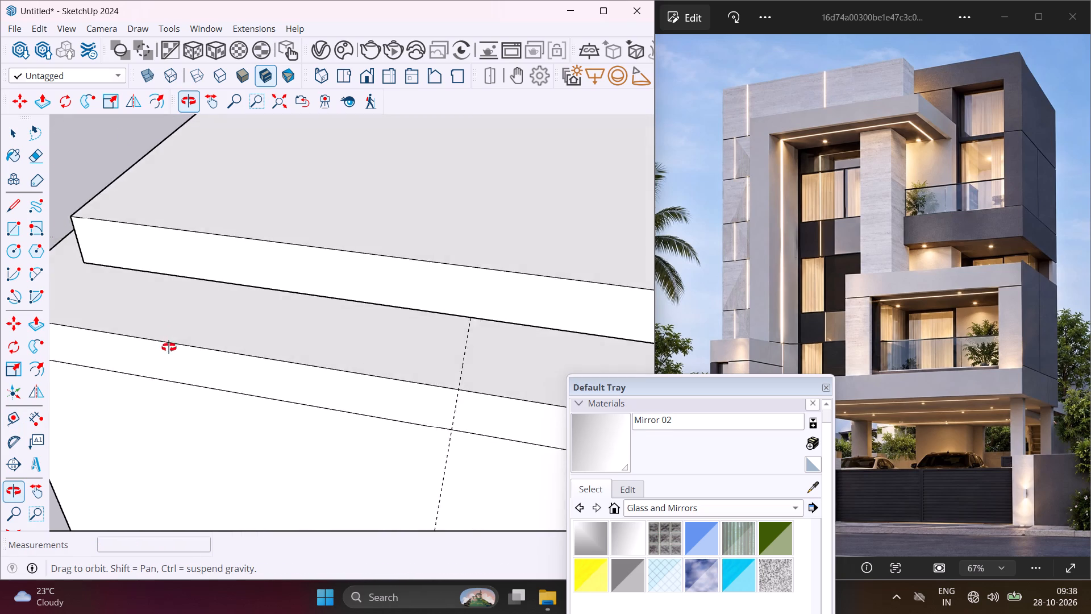
middle_click_drag(169, 347, 534, 259)
key("Escape")
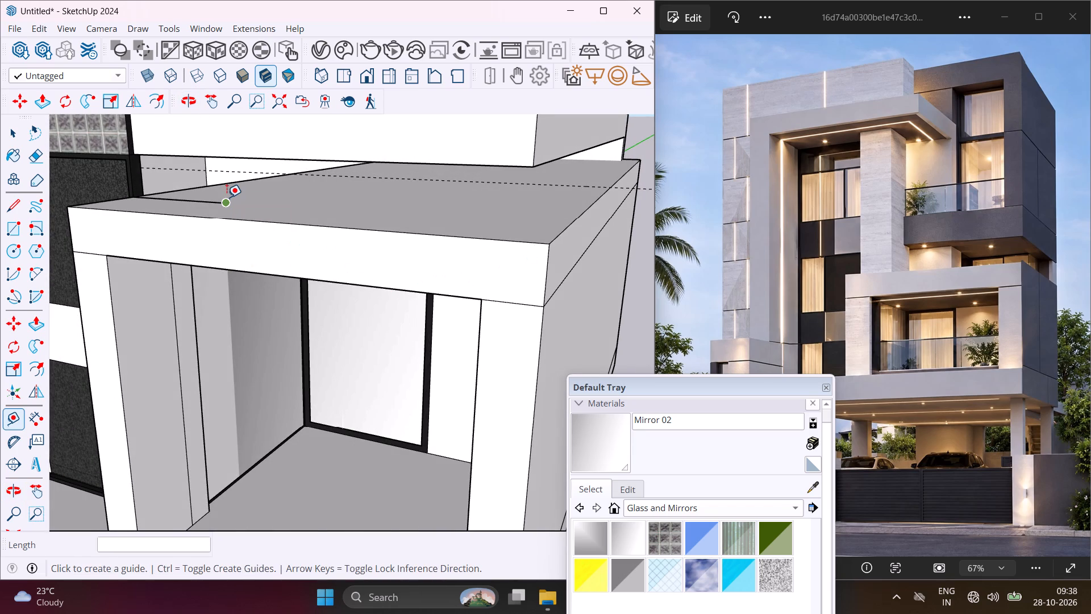
key("space")
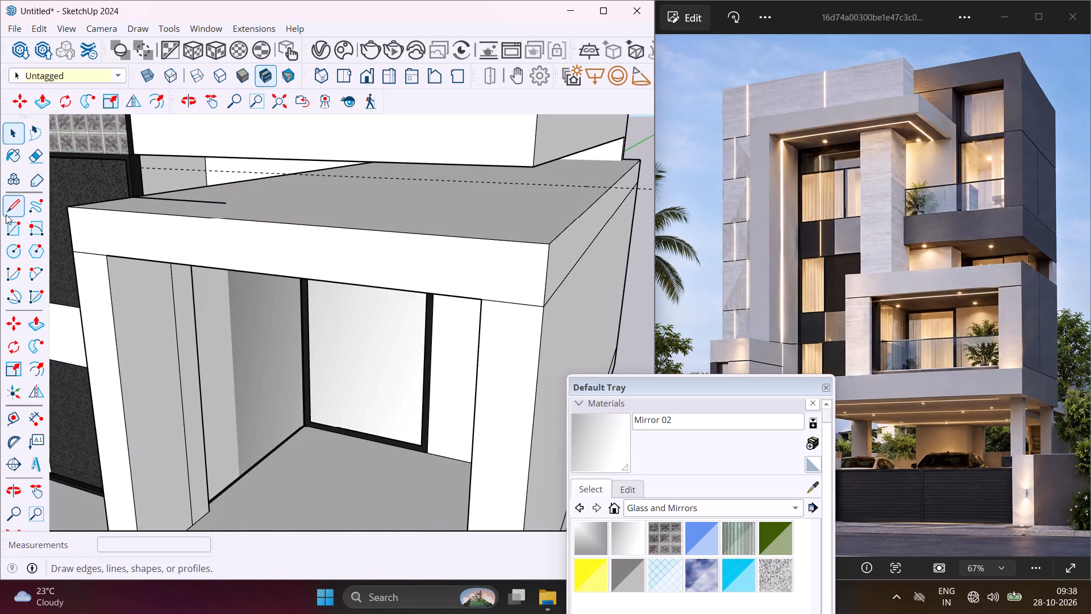
Draw a line 7' 6" long along the green axis from the short roof line's free end to the guide.
left_click(6, 214)
middle_click_drag(268, 238, 281, 297)
scroll(227, 239, "up", 12)
scroll(241, 256, "down", 5)
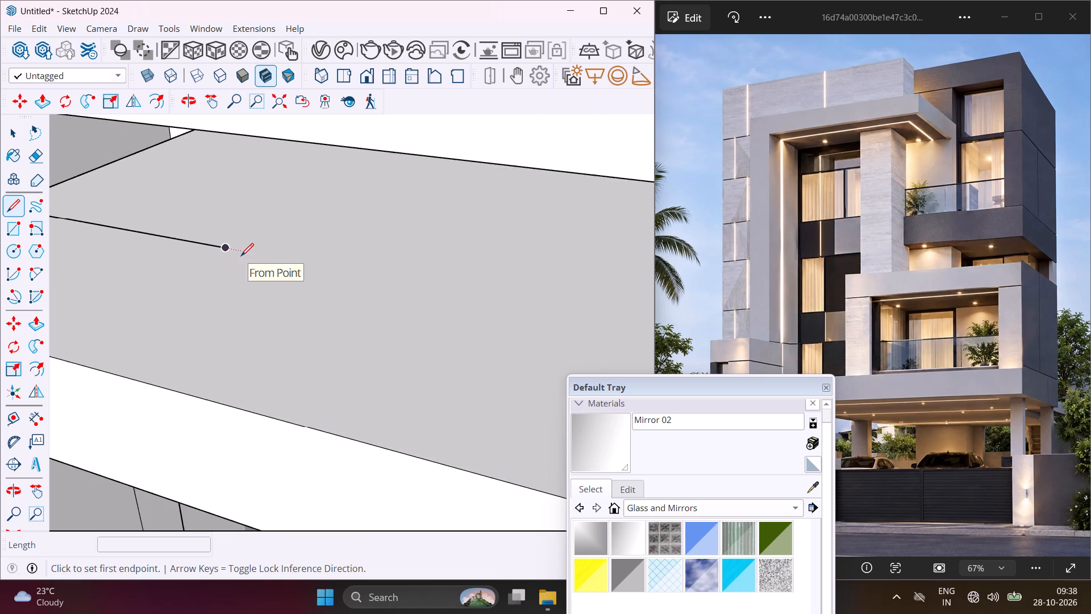
middle_click_drag(241, 256, 139, 213)
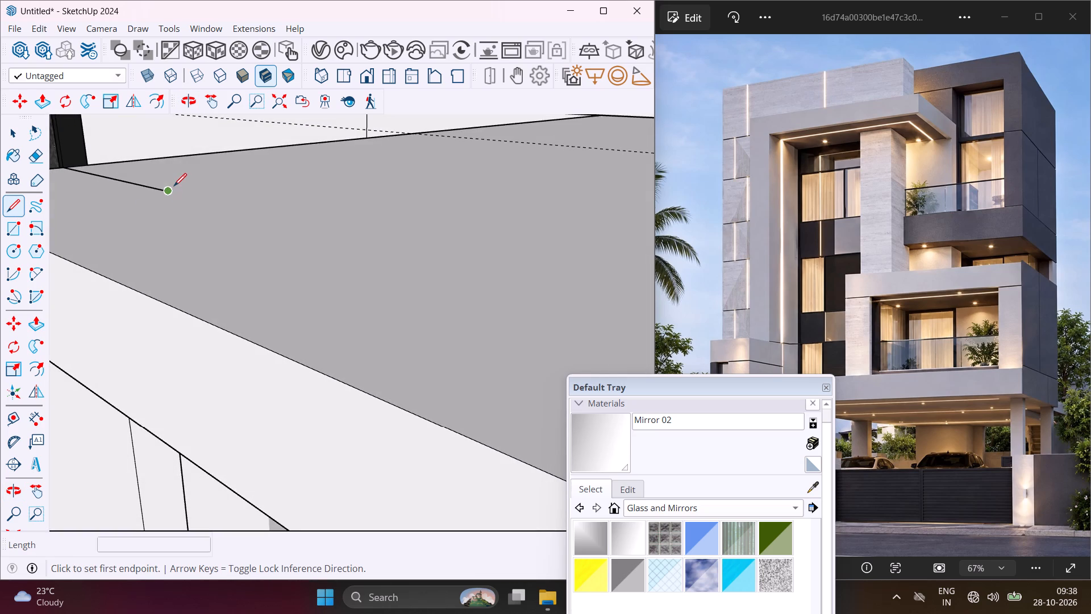
left_click(169, 189)
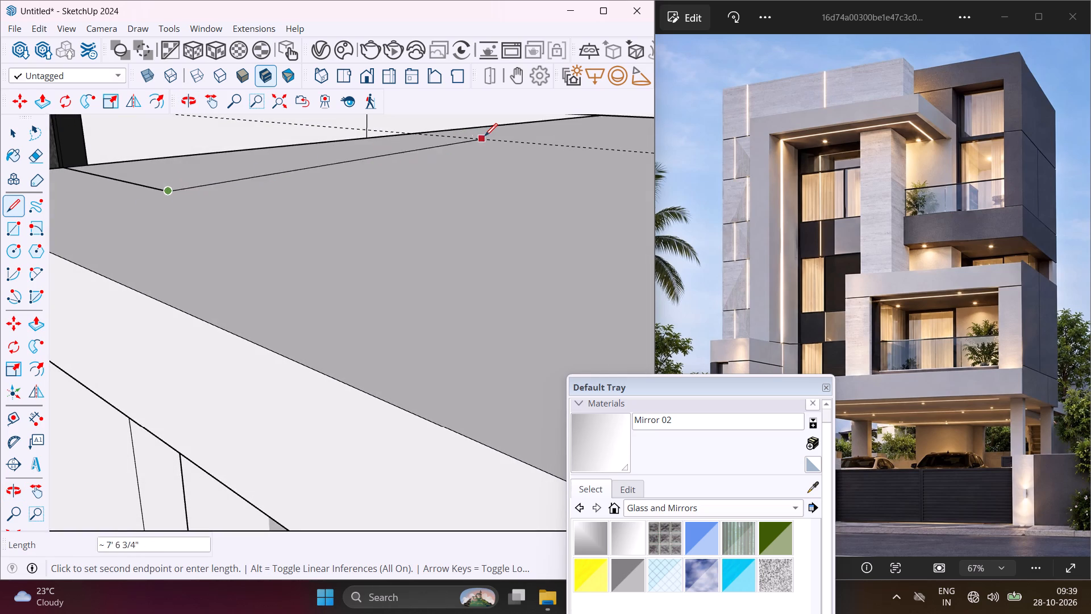
left_click(528, 143)
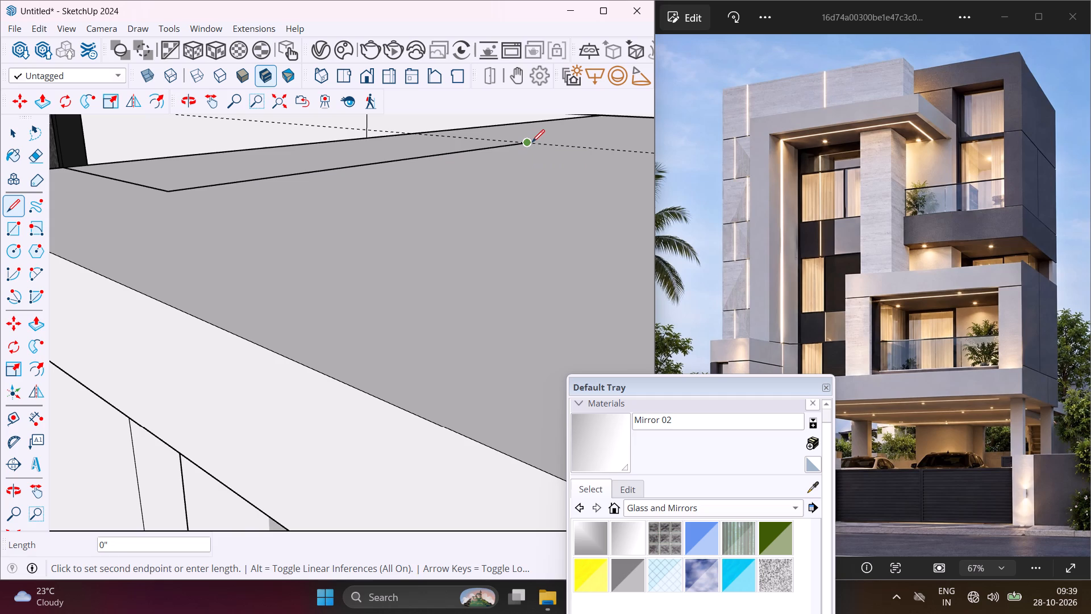
Draw a line about 7' 6" long along the guide, in the red direction, to the outer side edge of the balcony box roof.
left_click(528, 142)
scroll(544, 148, "down", 9)
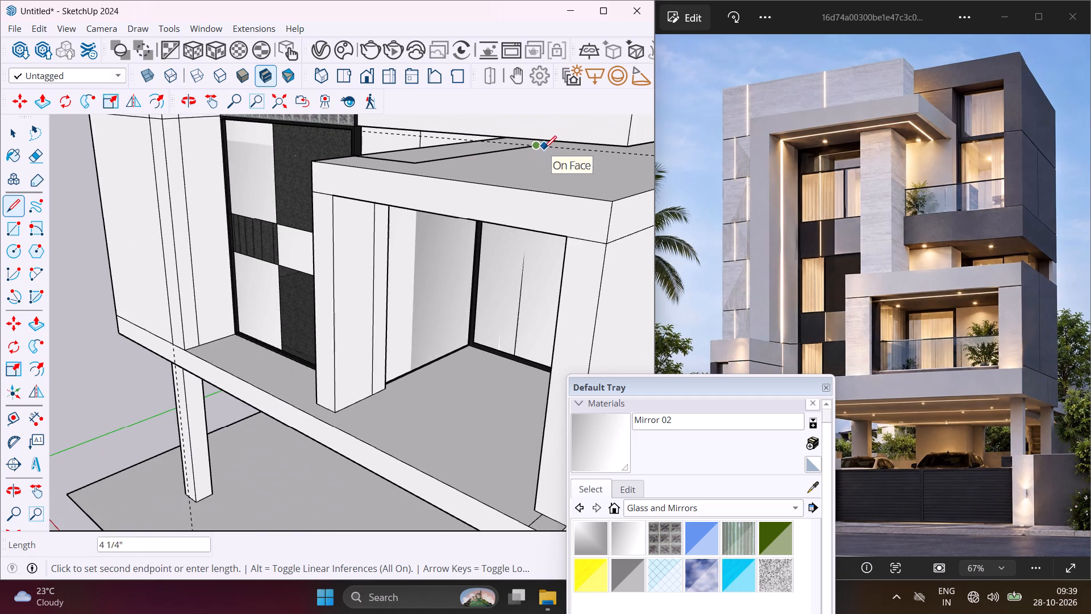
middle_click_drag(544, 148, 447, 152)
scroll(447, 152, "down", 5)
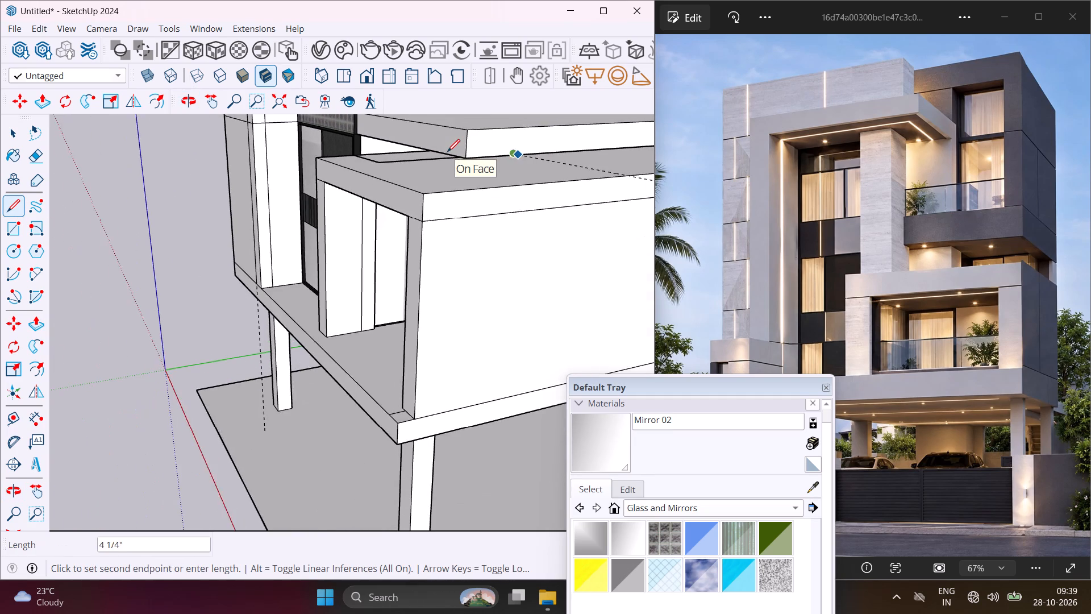
scroll(447, 152, "down", 2)
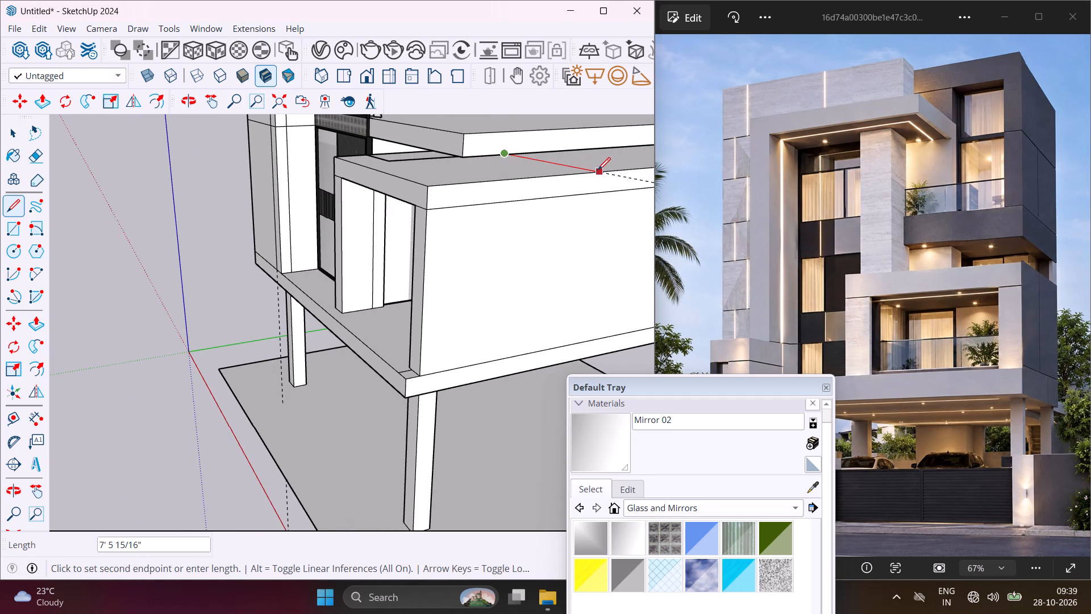
left_click(598, 170)
key("Escape")
key("space")
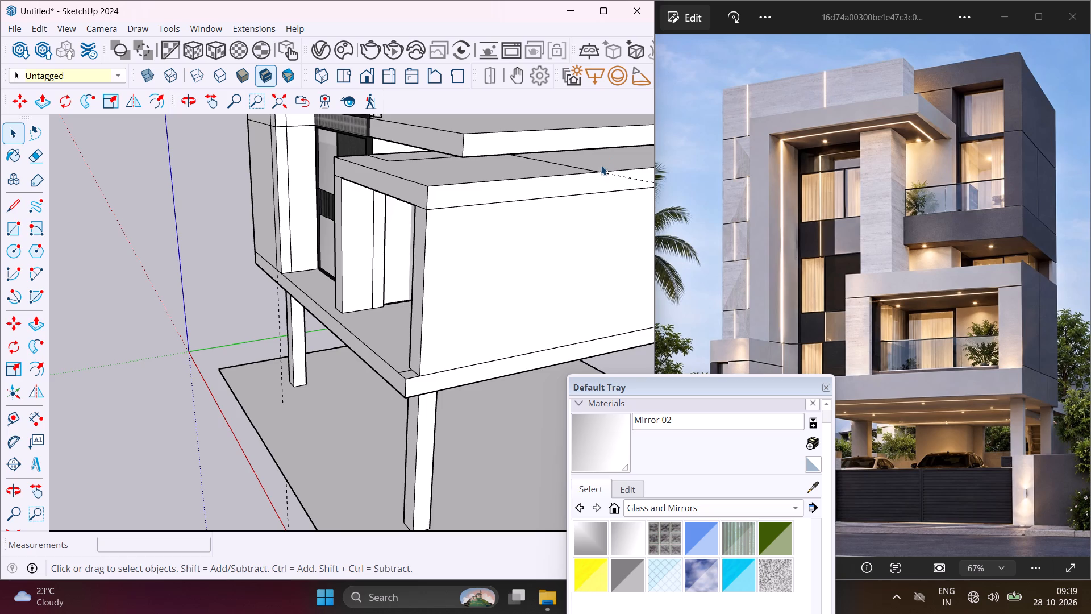
Examine the outline on the balcony box roof, especially the corner where its lines meet at the guide.
middle_click_drag(601, 165, 519, 184)
scroll(387, 209, "down", 6)
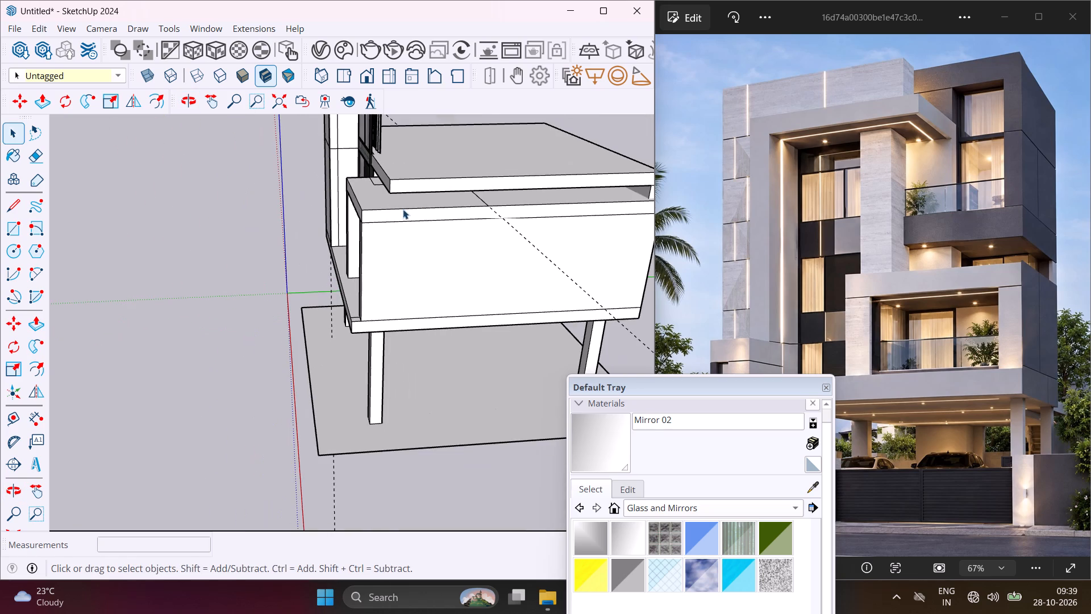
scroll(519, 185, "up", 13)
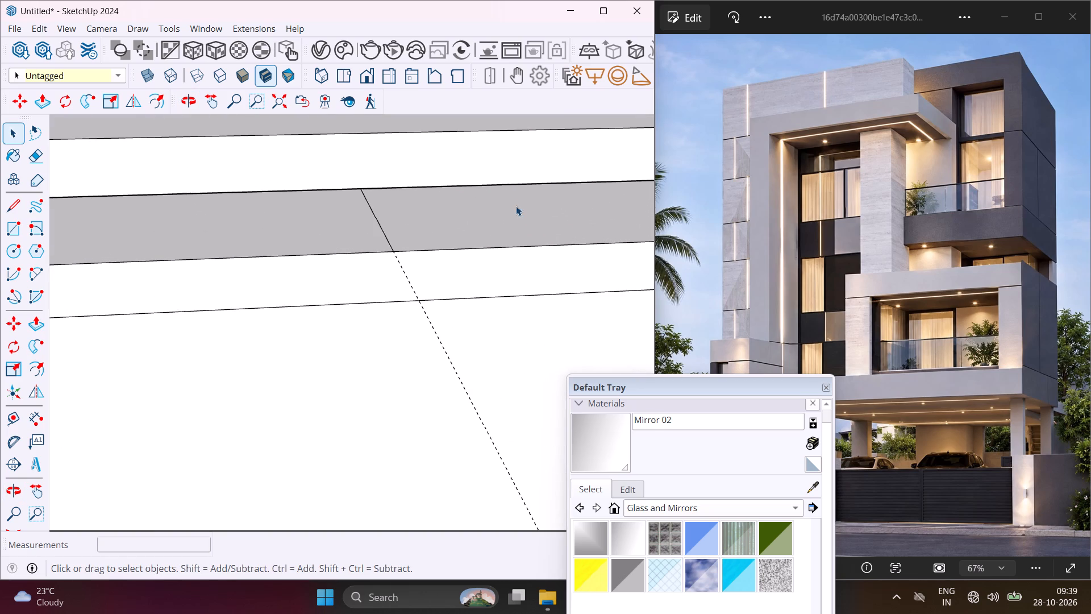
middle_click_drag(444, 240, 495, 216)
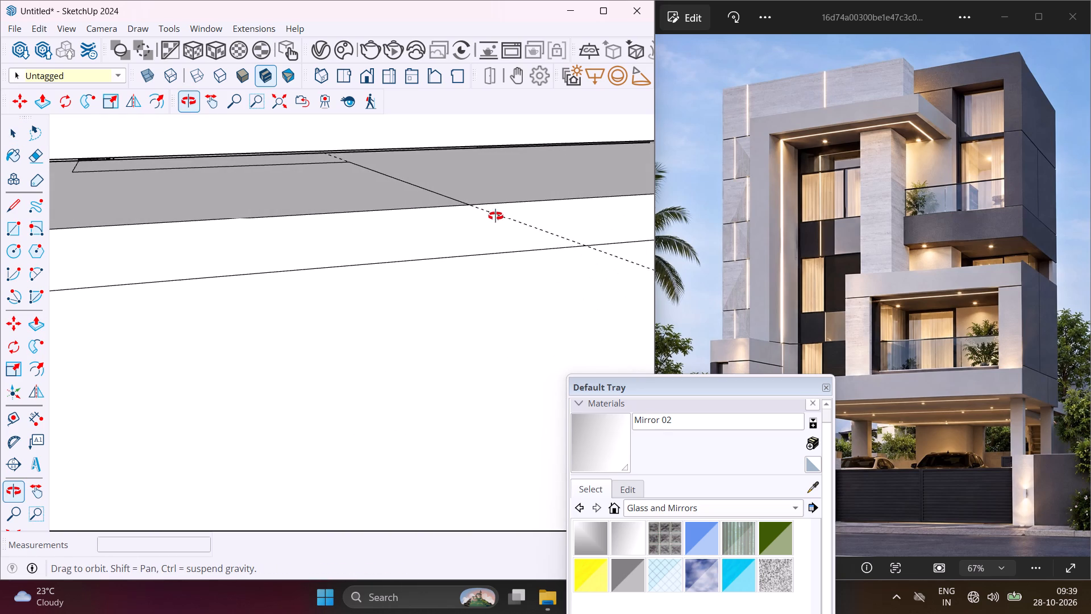
middle_click_drag(495, 216, 504, 216)
scroll(377, 174, "up", 4)
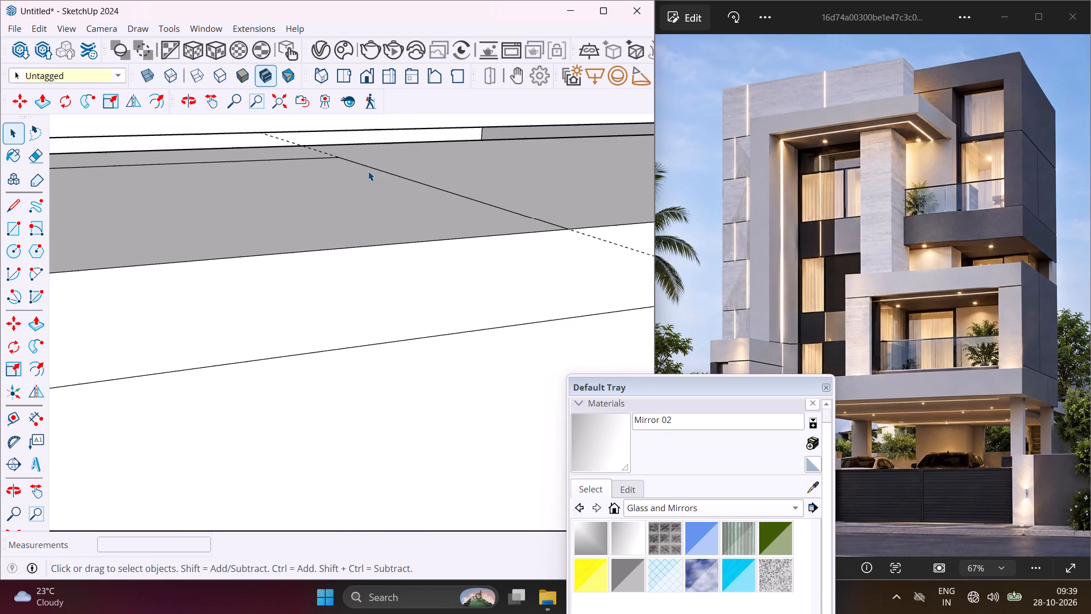
scroll(346, 161, "up", 8)
middle_click_drag(360, 146, 347, 169)
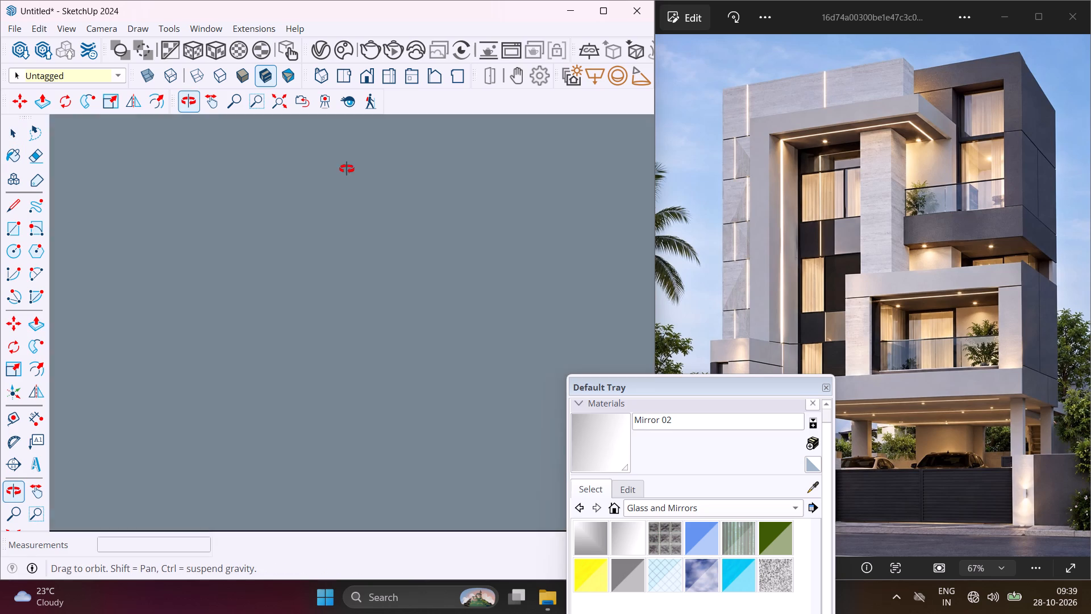
middle_click_drag(347, 169, 321, 139)
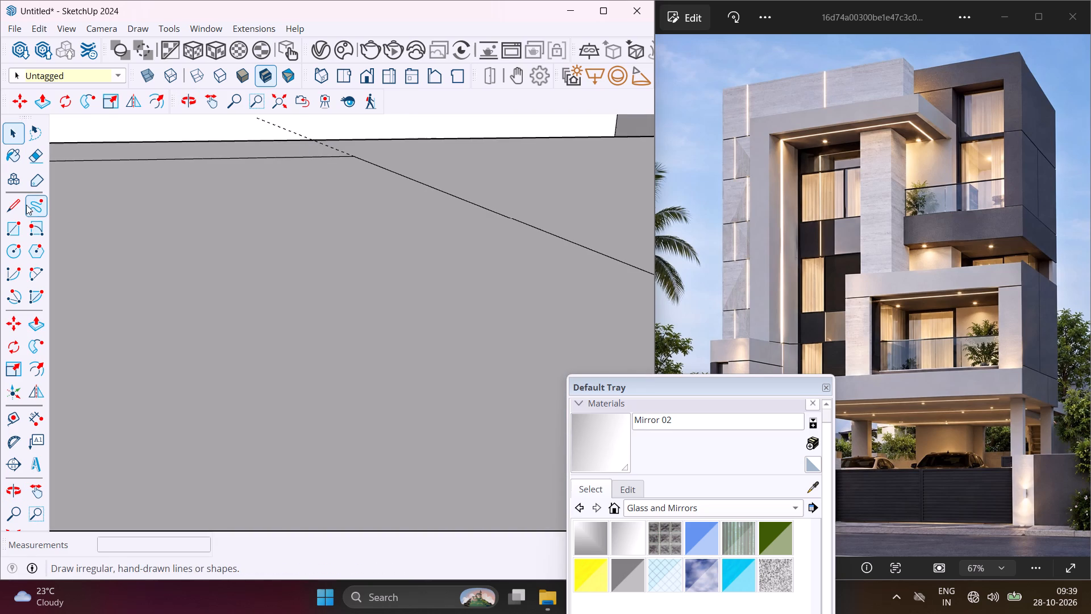
From the outline's corner at the guide, draw a line about 3 3/8" long, continuing about 7' 6" parallel to the guide to the roof's outer edge.
left_click(20, 206)
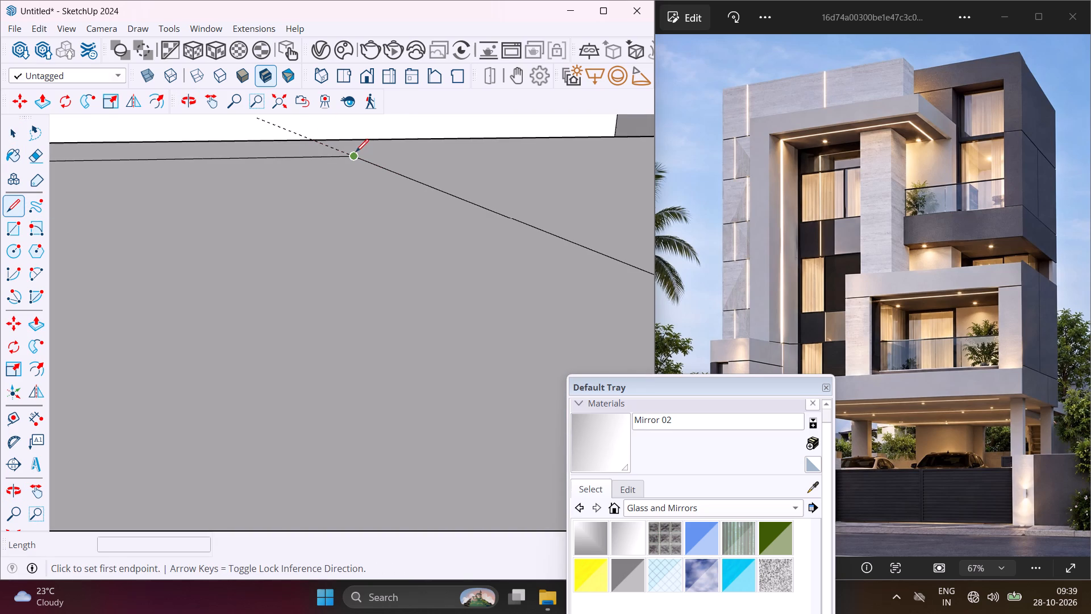
left_click(356, 152)
left_click(383, 148)
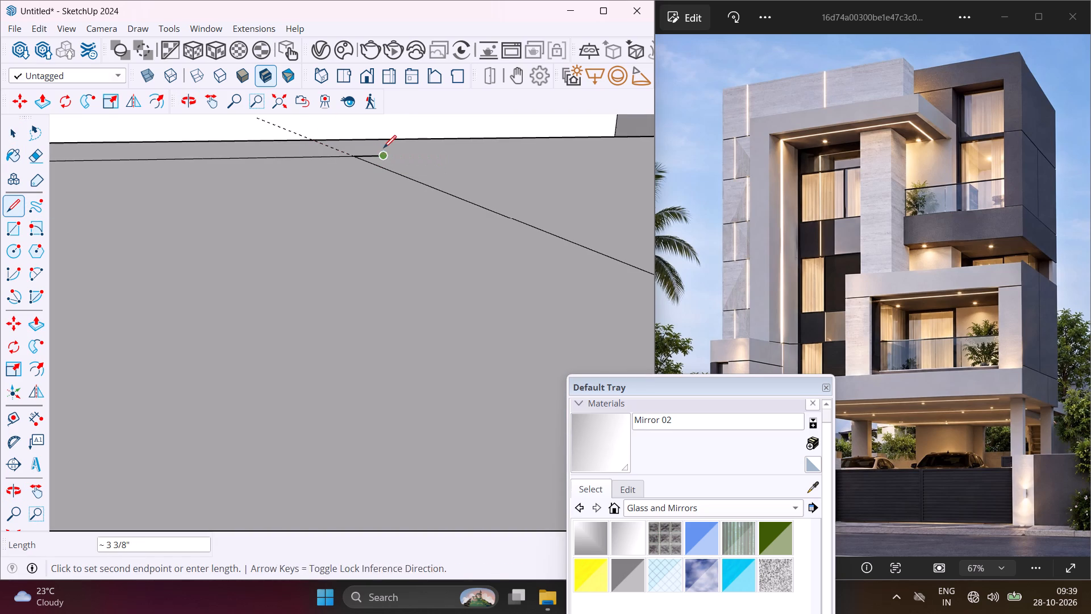
left_click(384, 154)
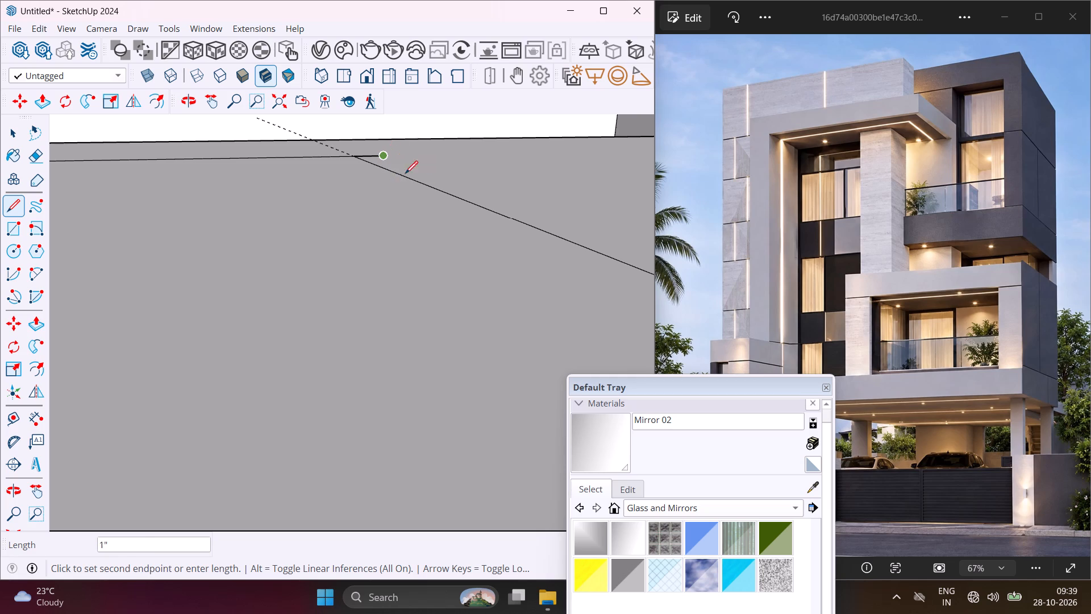
scroll(410, 181, "down", 14)
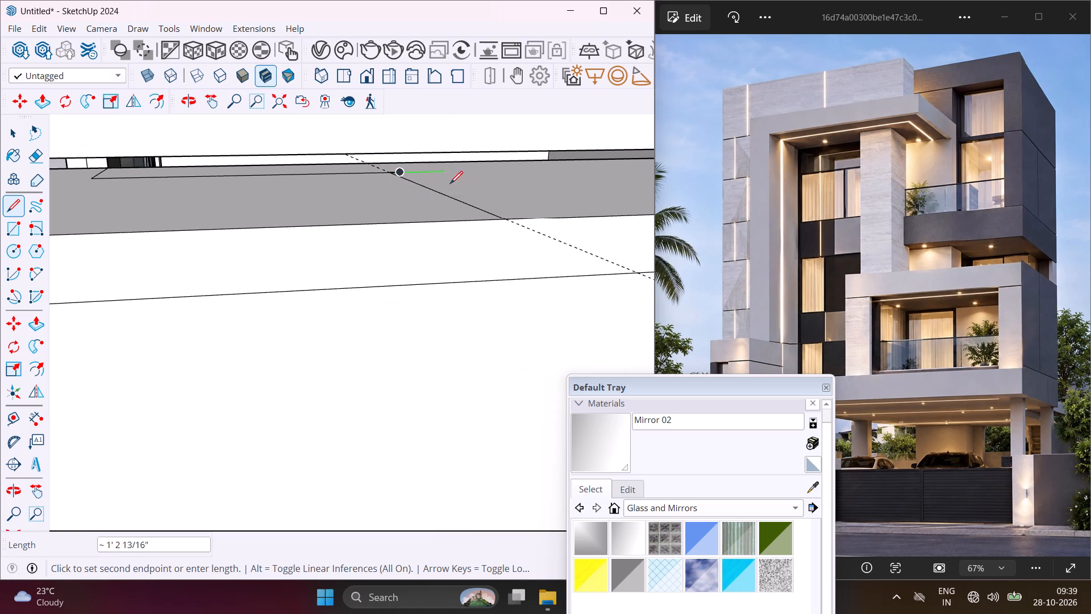
left_click(522, 217)
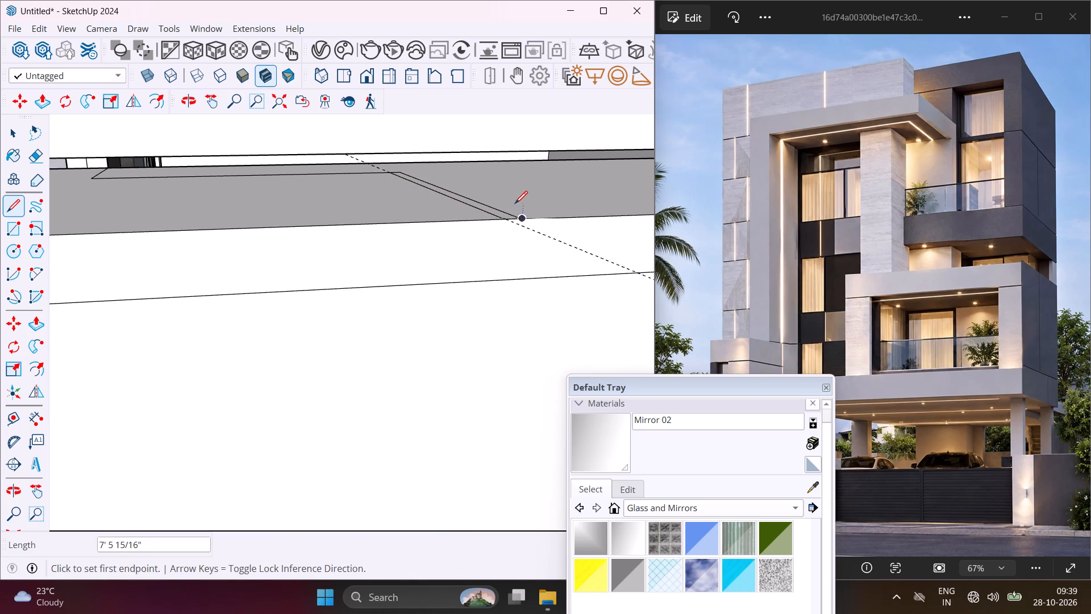
Draw a line about 12' 8 11/16" long in the green direction from the new strip line to the base corner of the far end wall.
scroll(510, 207, "up", 7)
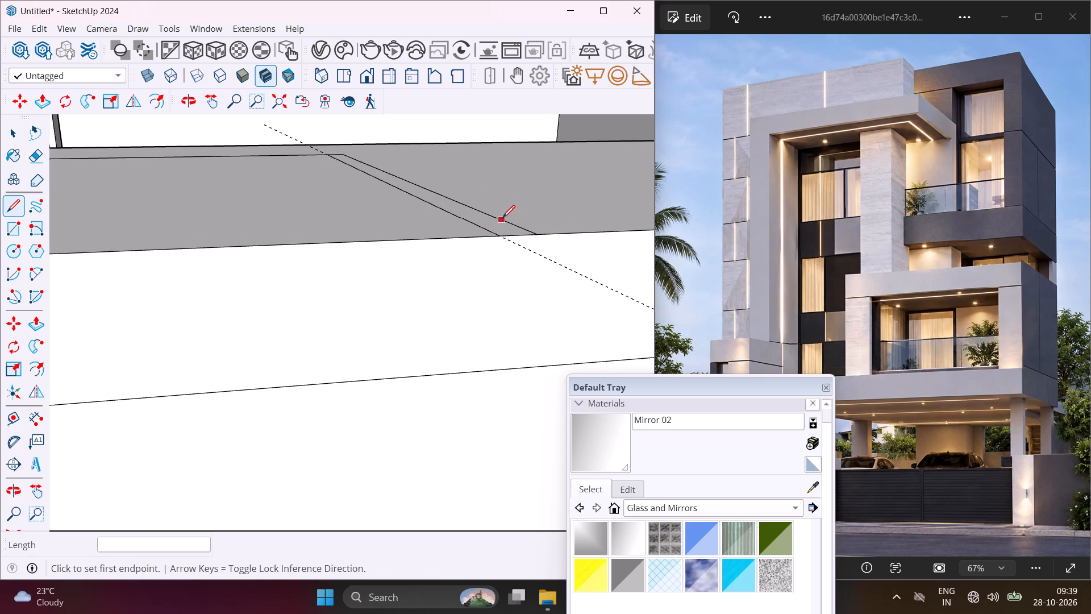
left_click(502, 218)
middle_click_drag(588, 190, 495, 198)
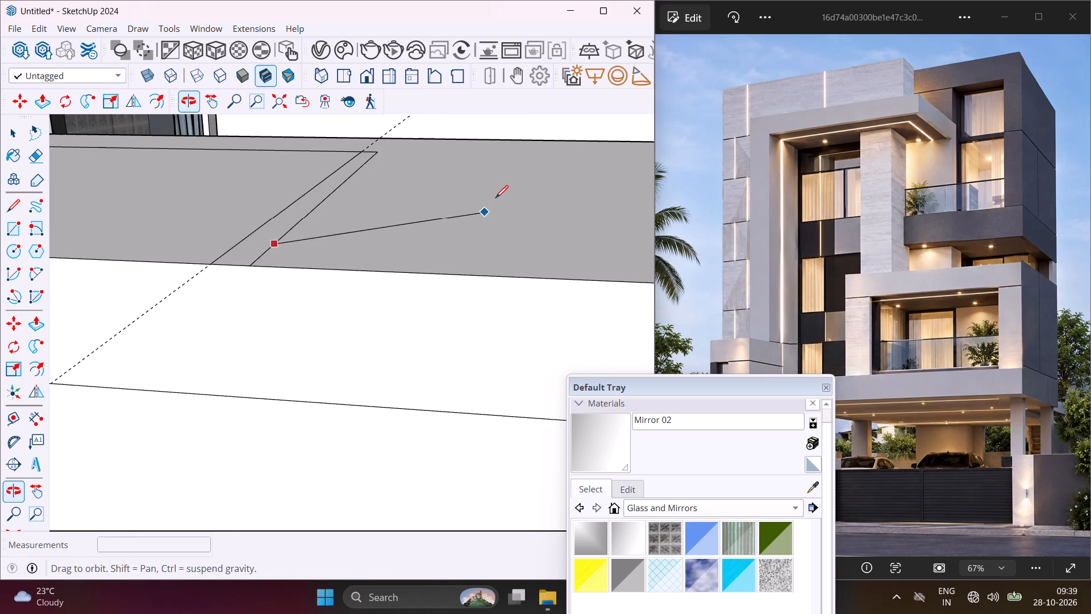
scroll(495, 198, "down", 19)
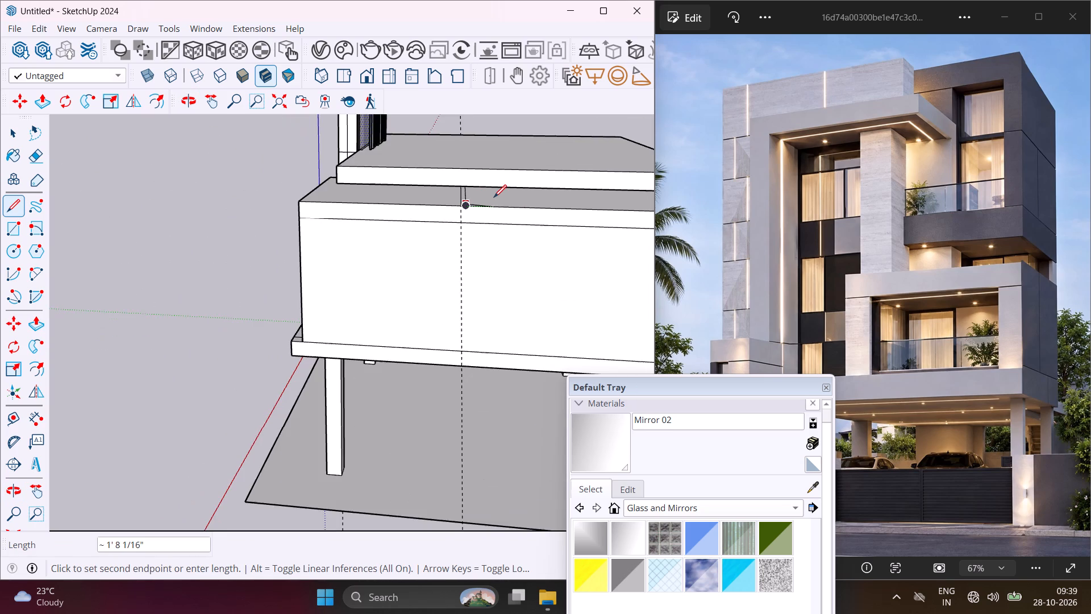
scroll(494, 197, "down", 6)
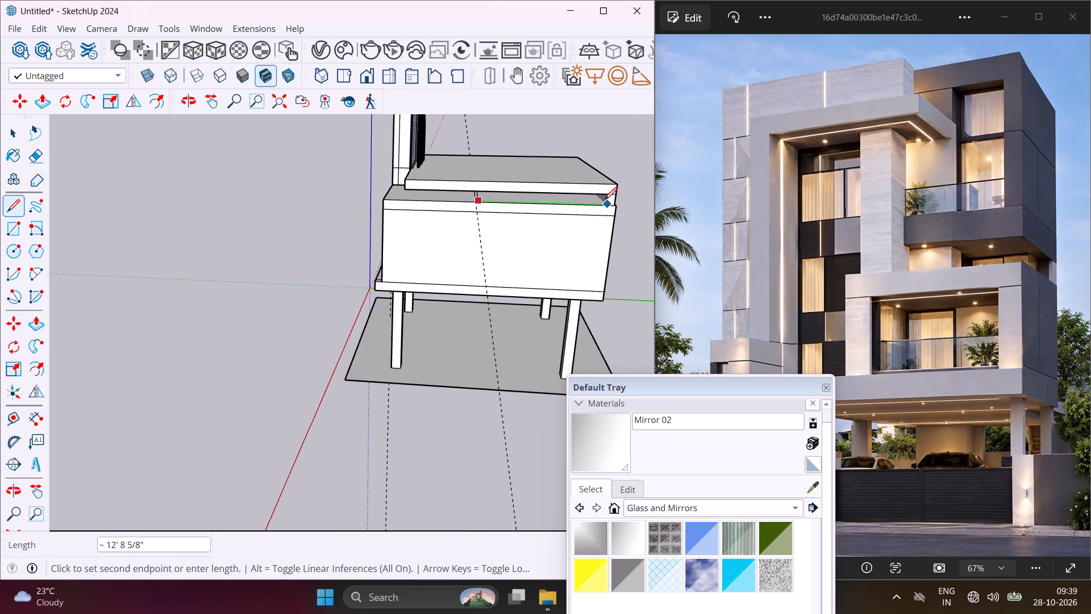
scroll(601, 204, "up", 10)
middle_click_drag(601, 204, 597, 234)
scroll(613, 241, "up", 7)
left_click(620, 242)
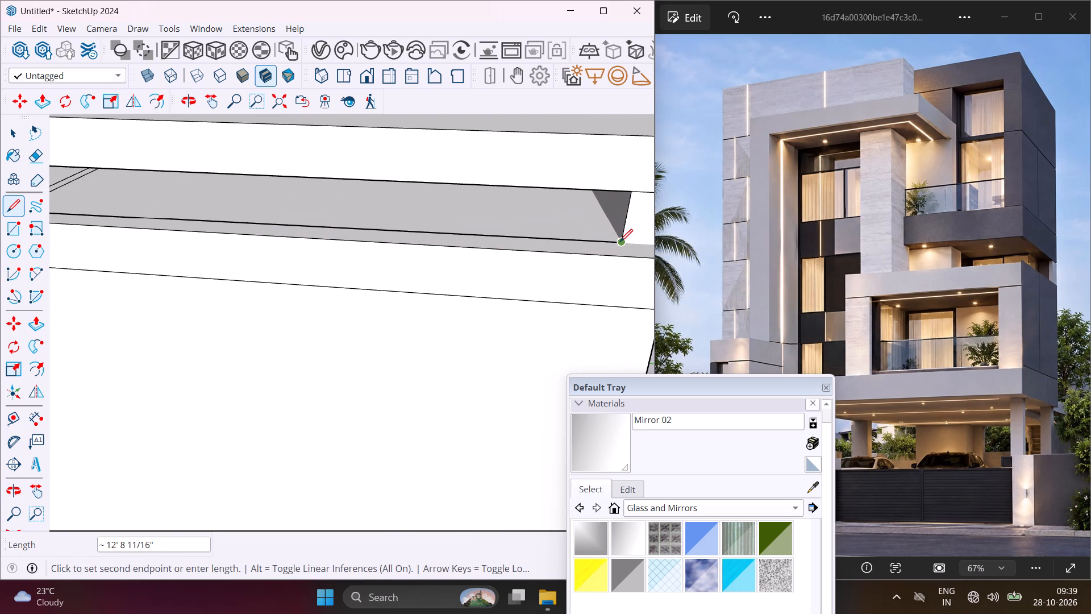
key("Escape")
key("space")
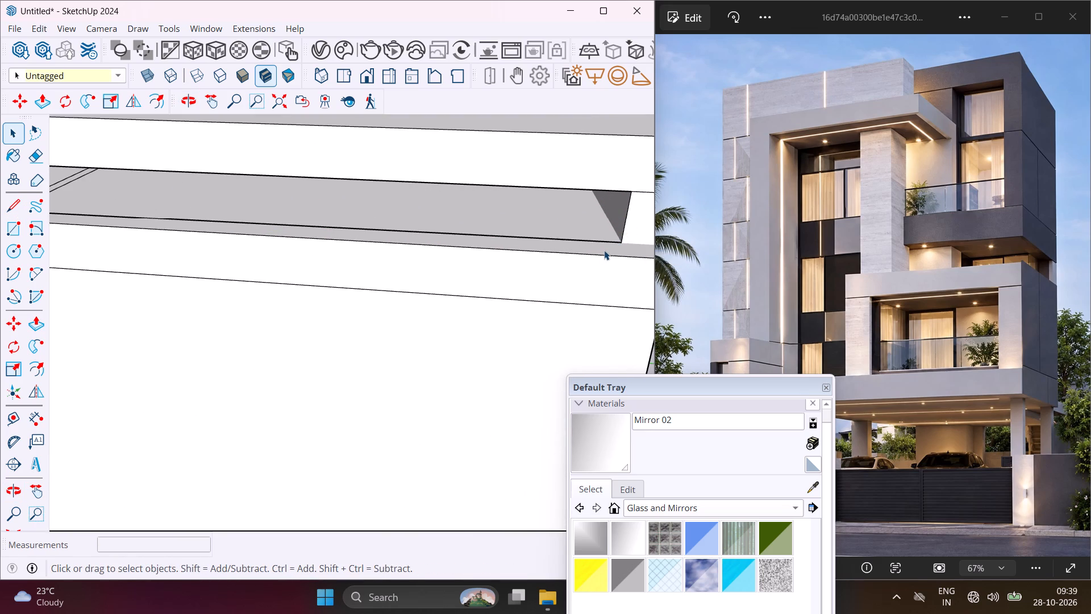
Push/Pull the narrow face of the far end wall under the upper slab outward 9" to the balcony box's outer side.
scroll(436, 253, "down", 5)
middle_click_drag(440, 253, 445, 253)
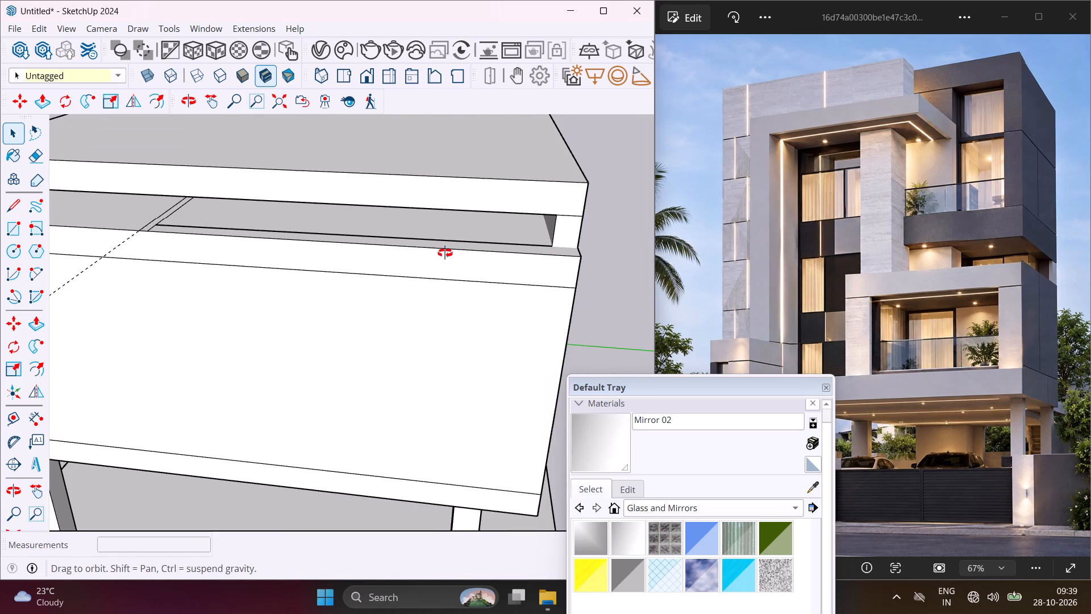
middle_click_drag(445, 253, 689, 238)
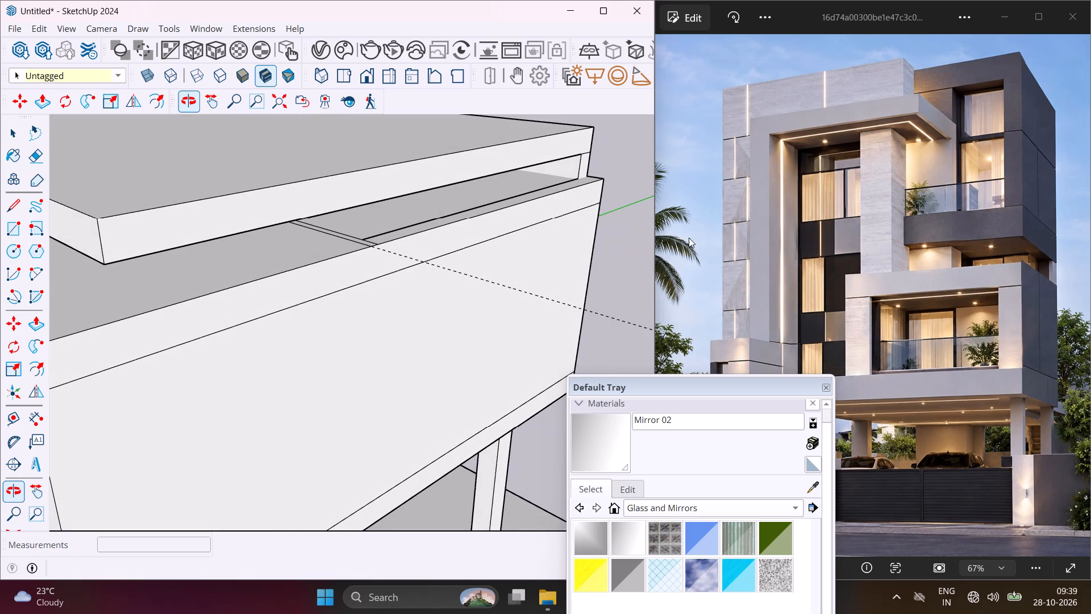
scroll(606, 178, "up", 11)
left_click(572, 170)
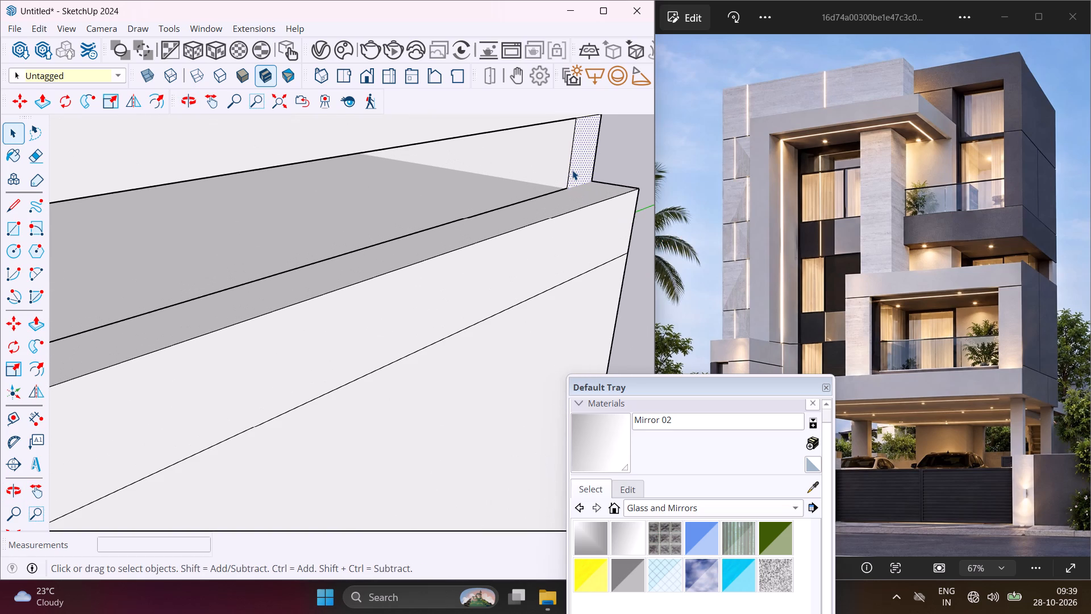
key("p")
left_click(572, 170)
left_click(573, 219)
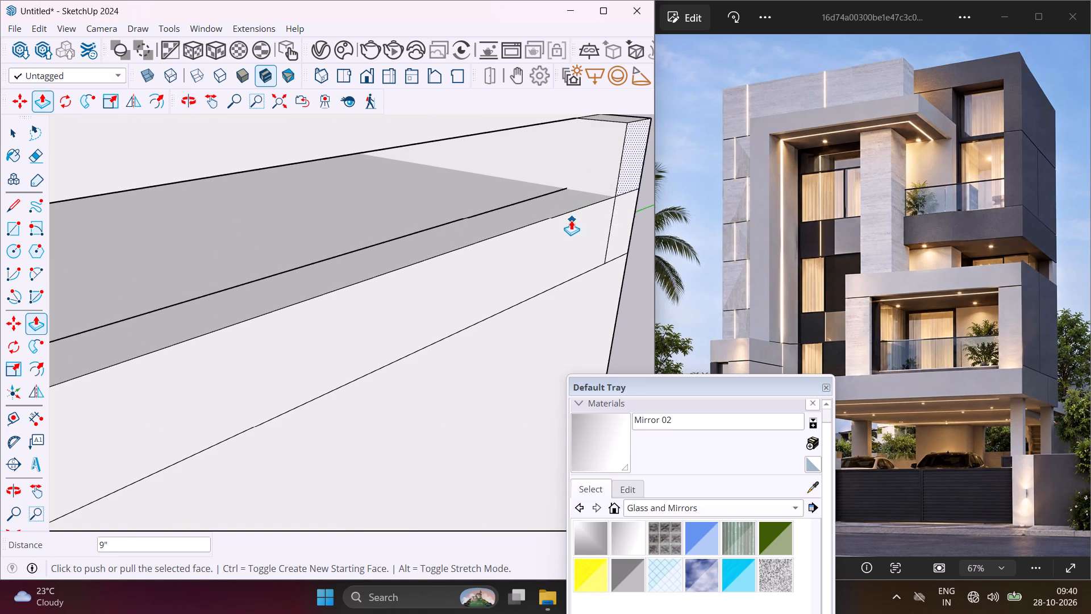
scroll(565, 223, "down", 5)
key("Escape")
Push/Pull the upper slab's long outer side face outward 9" to line up with the balcony box's outer side.
left_click(535, 155)
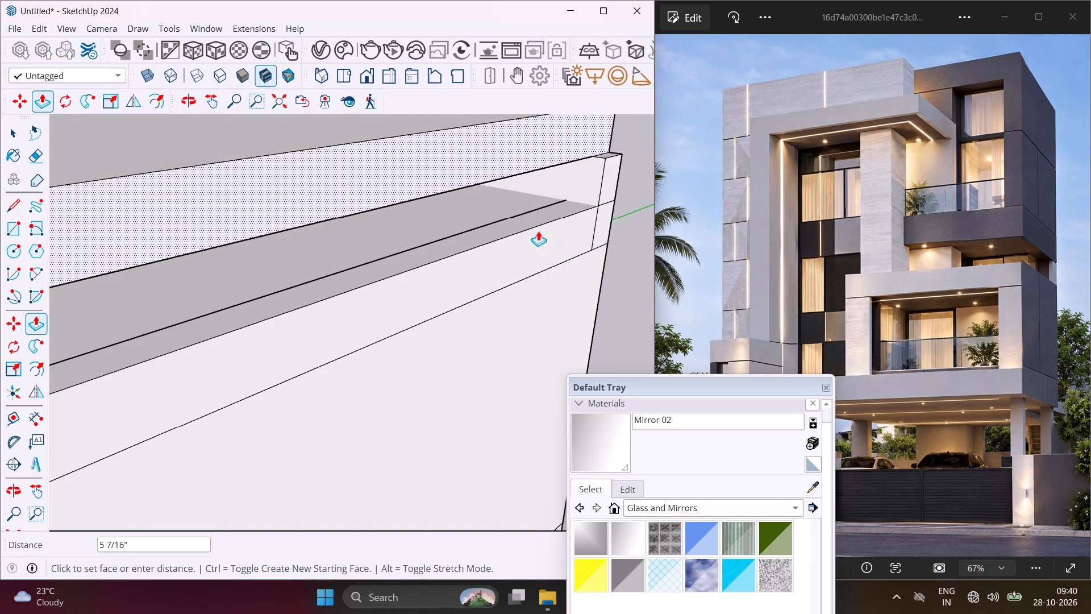
left_click(532, 251)
Push/Pull the narrow strip face beside the guide on the balcony box roof.
scroll(532, 251, "down", 11)
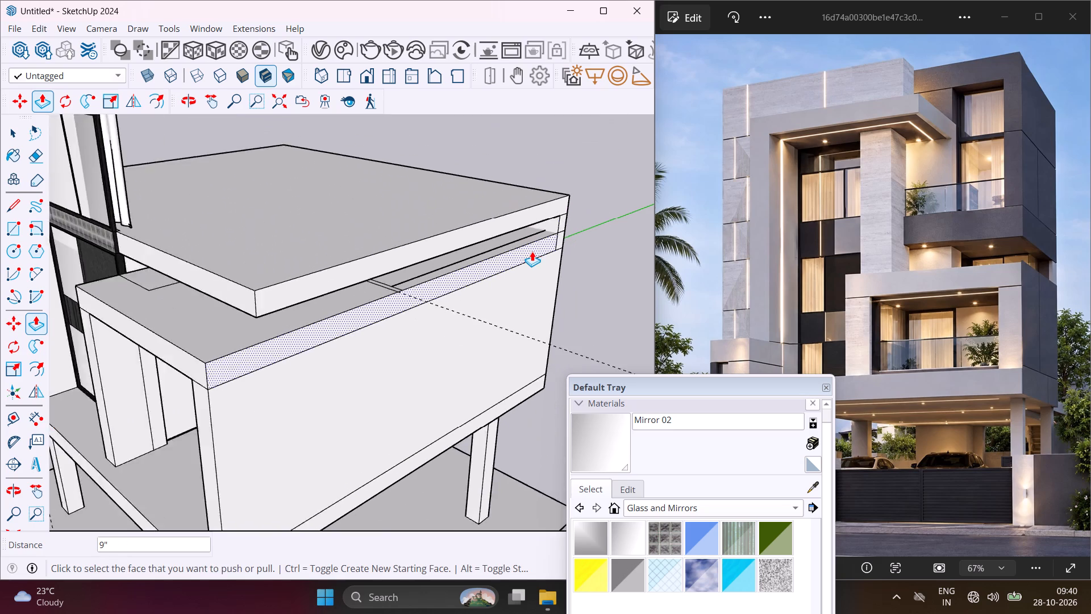
scroll(532, 251, "down", 2)
scroll(417, 275, "up", 5)
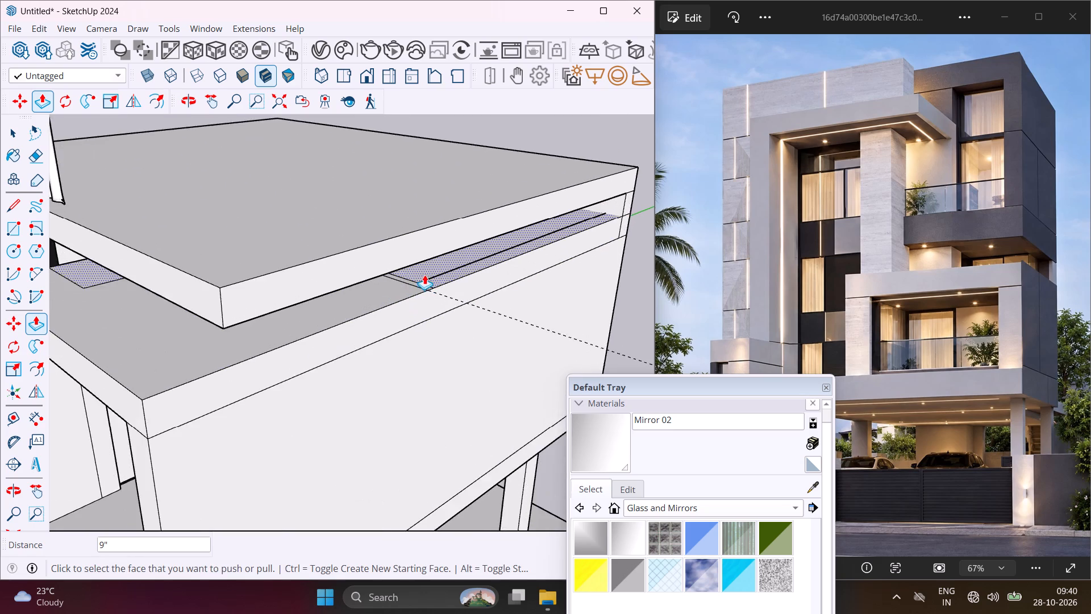